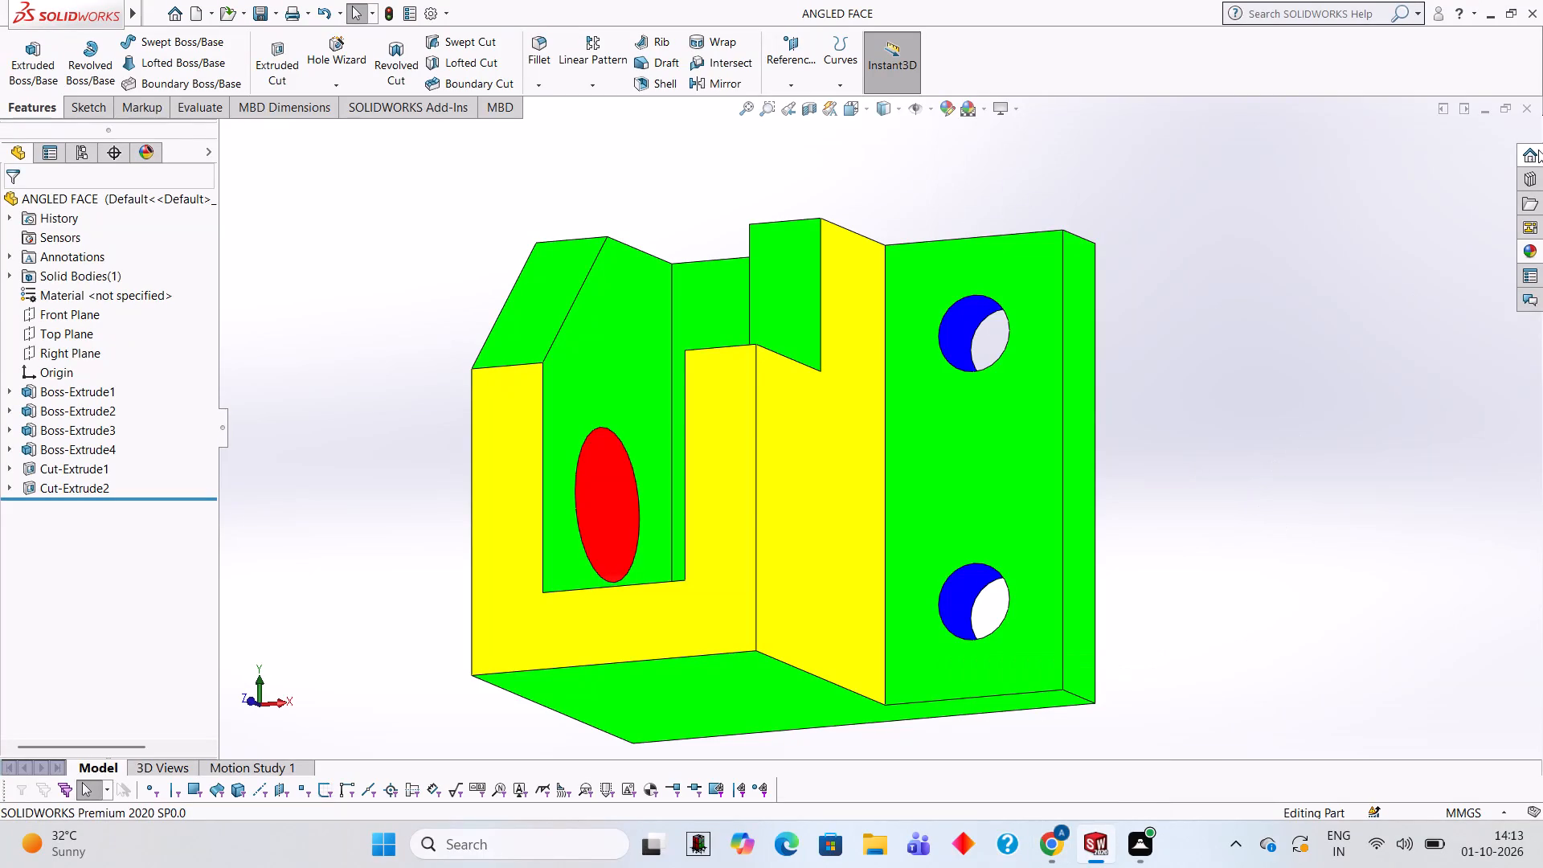
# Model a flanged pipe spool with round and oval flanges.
# Close the ANGLED FACE part and create a new part document.
pyautogui.click(1531, 100)
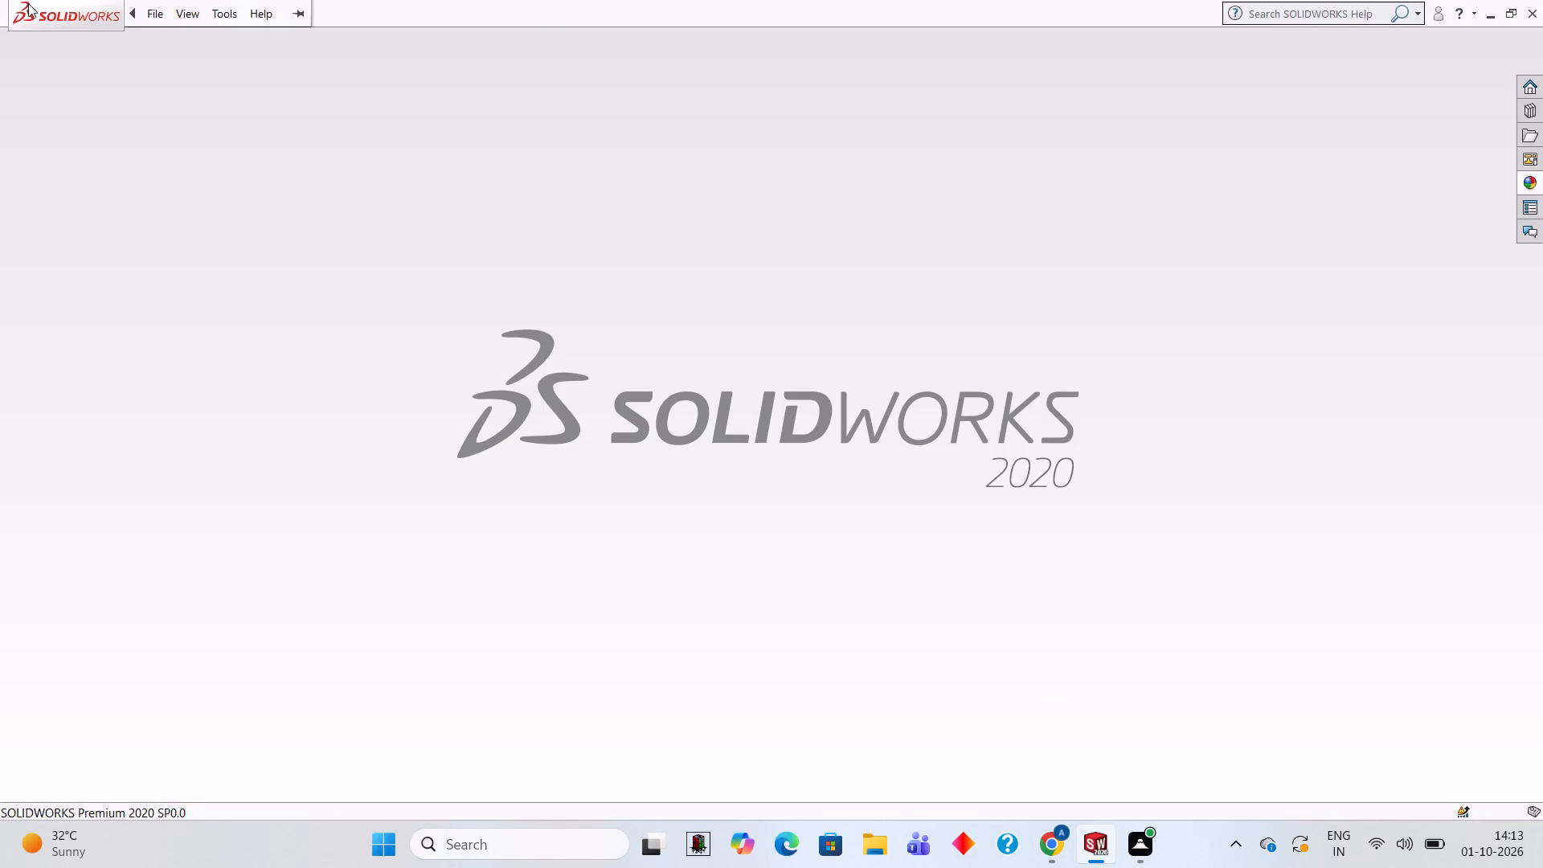
pyautogui.click(197, 16)
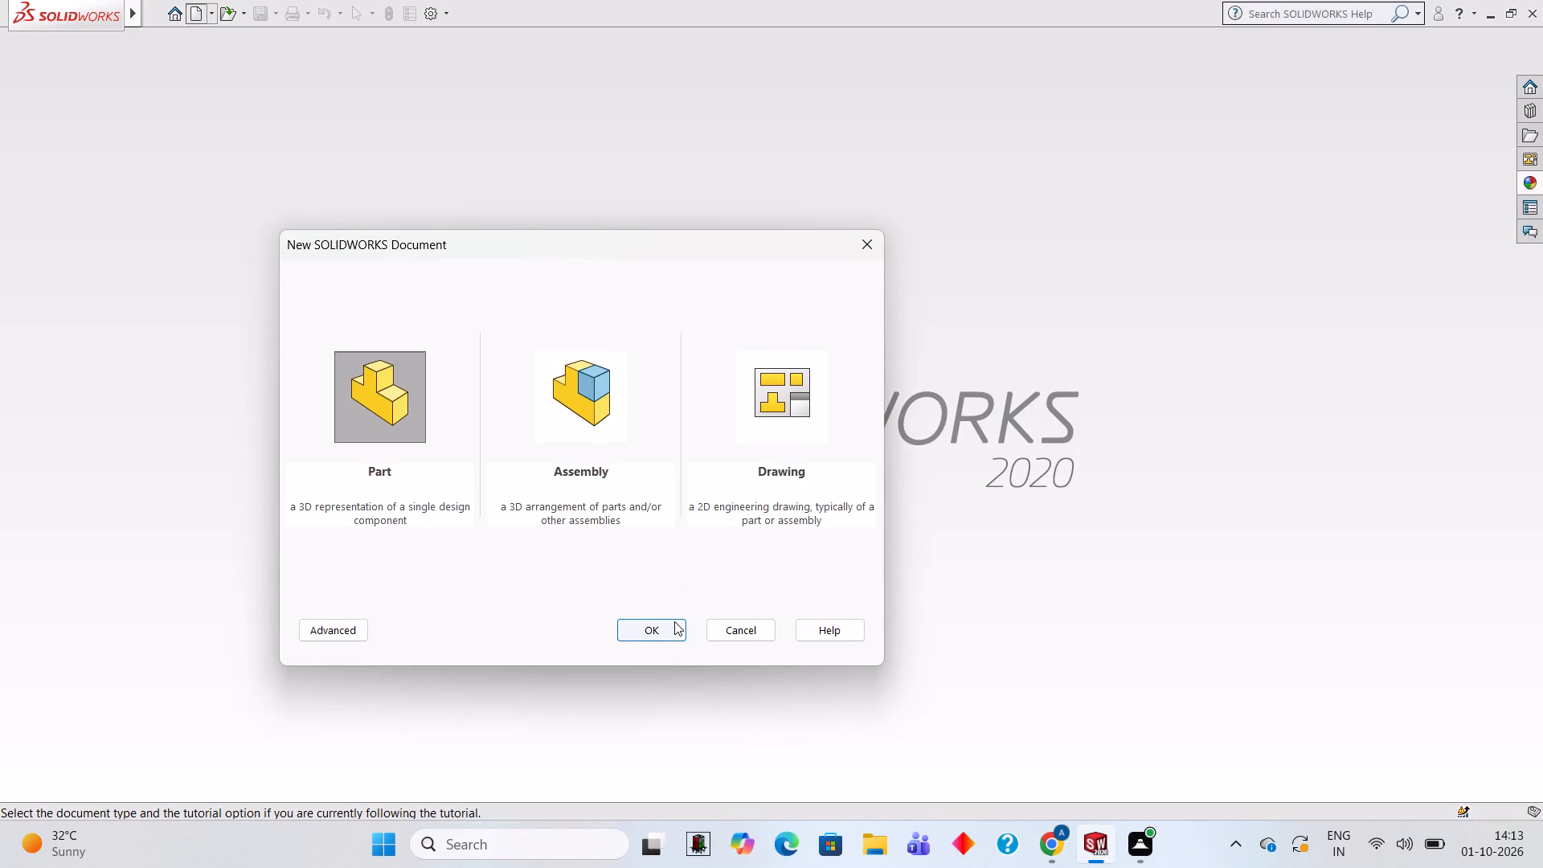
pyautogui.click(674, 621)
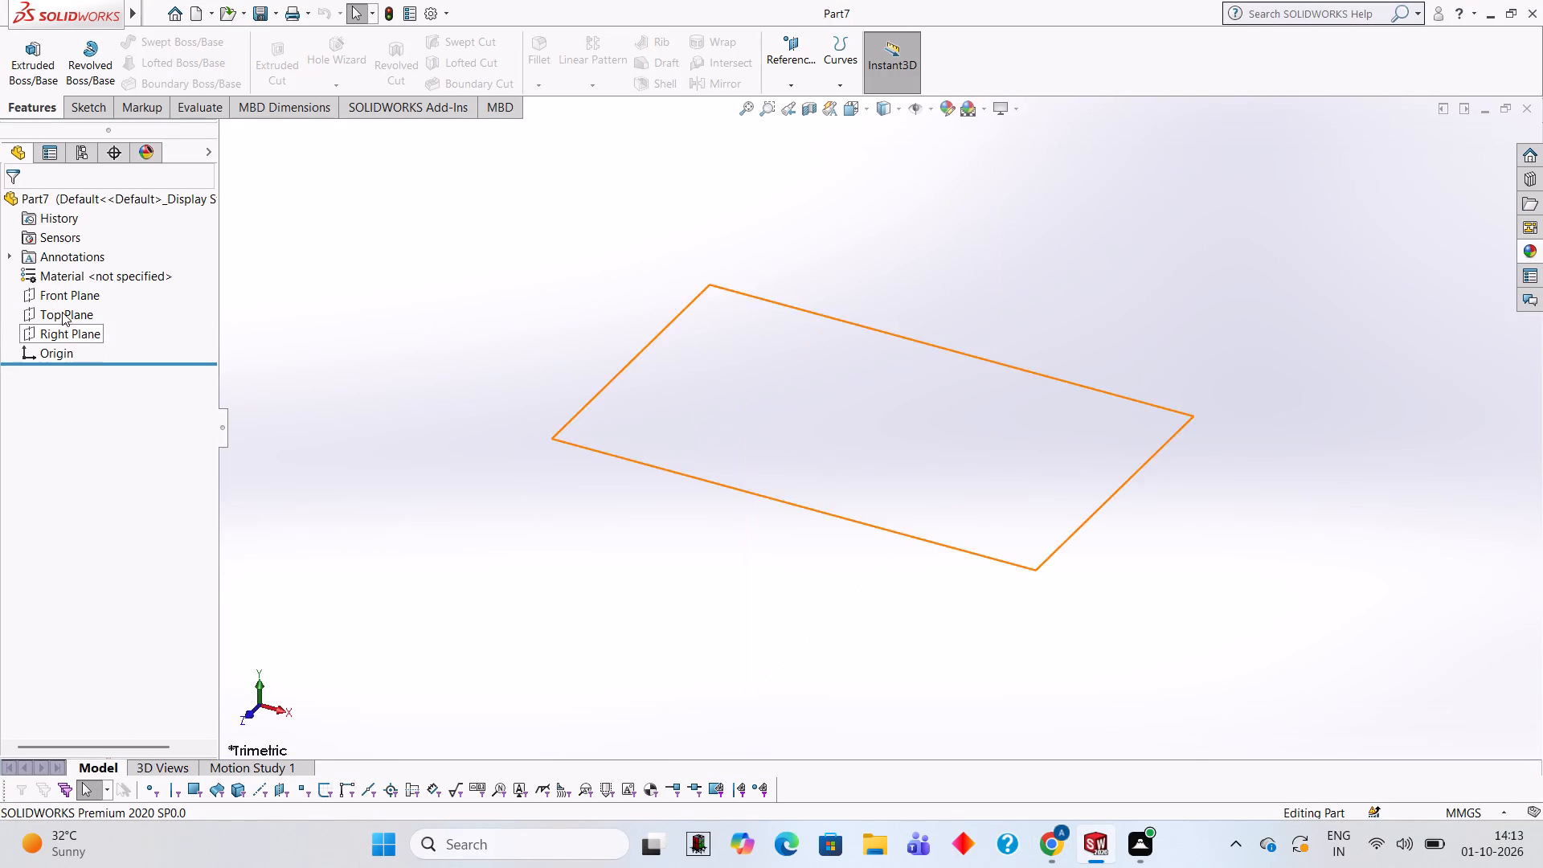
# Sketch a circle of radius 50 mm centred on the origin on the Front Plane.
pyautogui.click(67, 304)
pyautogui.click(86, 272)
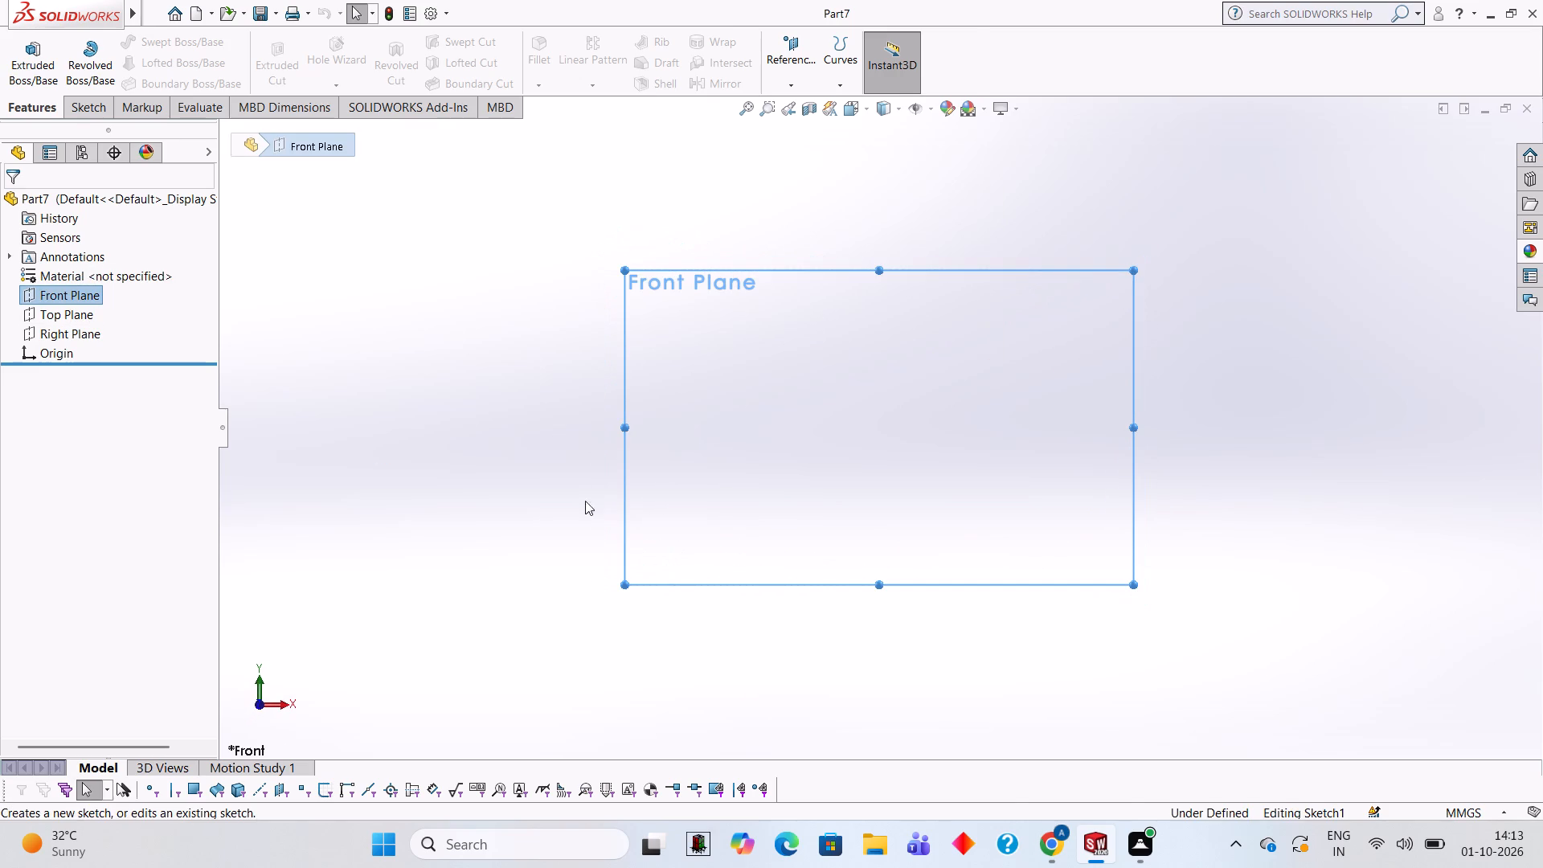
pyautogui.click(719, 422)
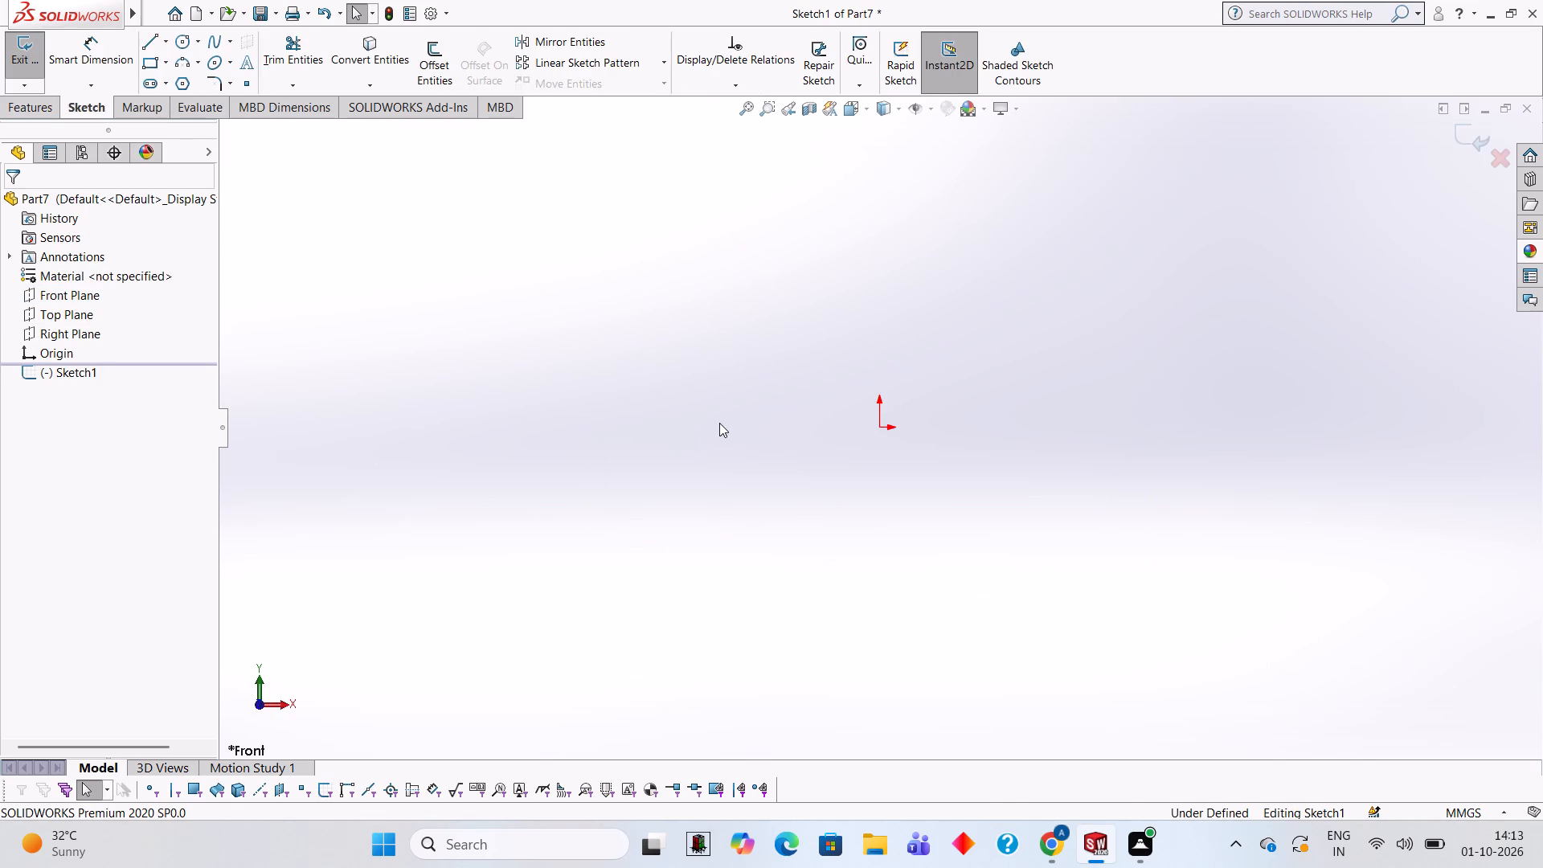
pyautogui.click(182, 48)
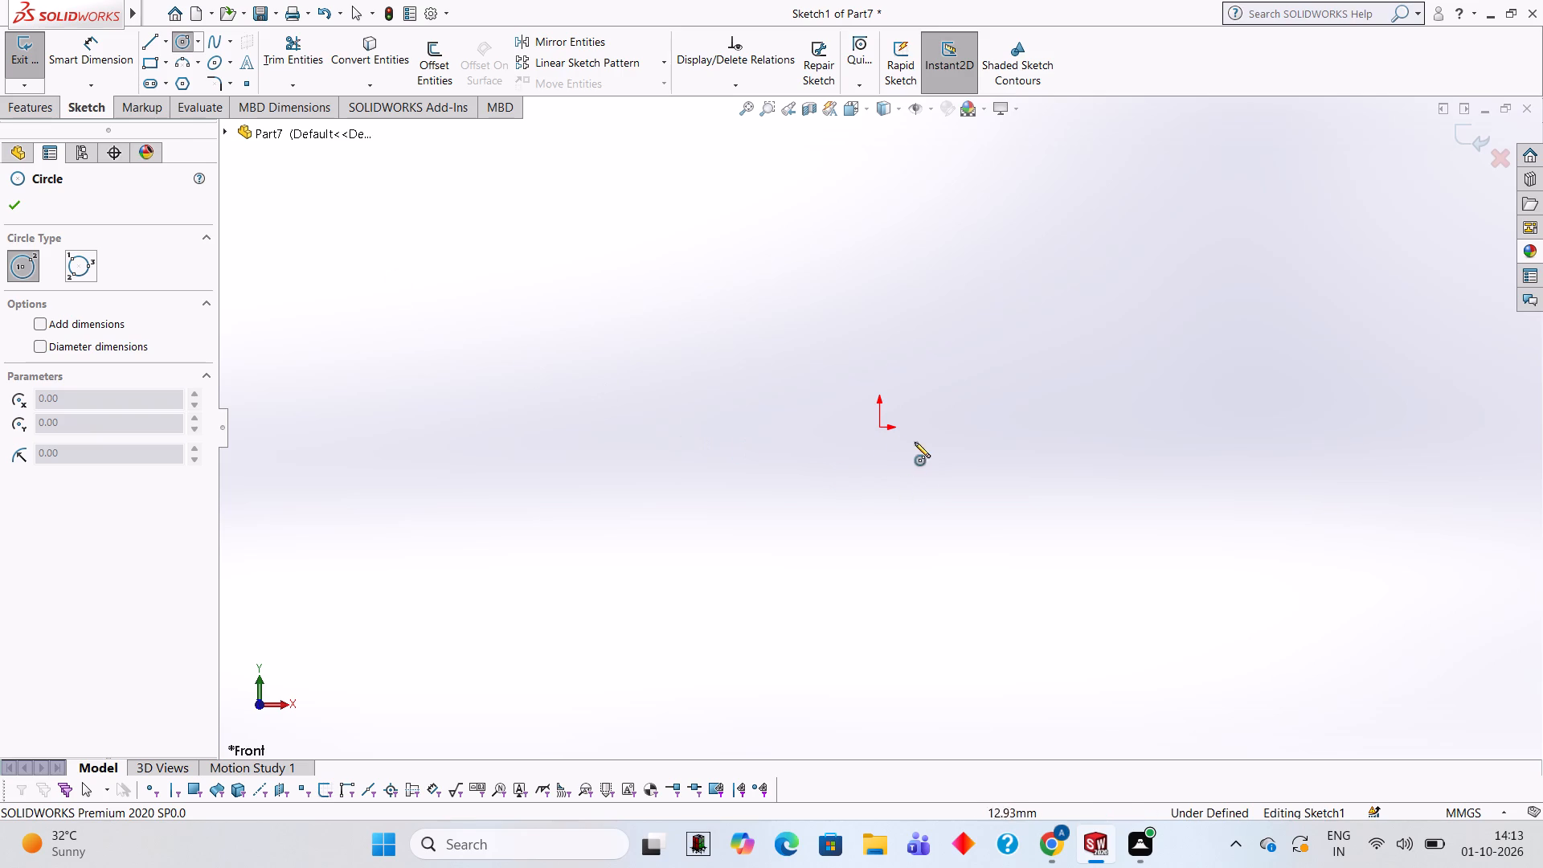
pyautogui.click(878, 426)
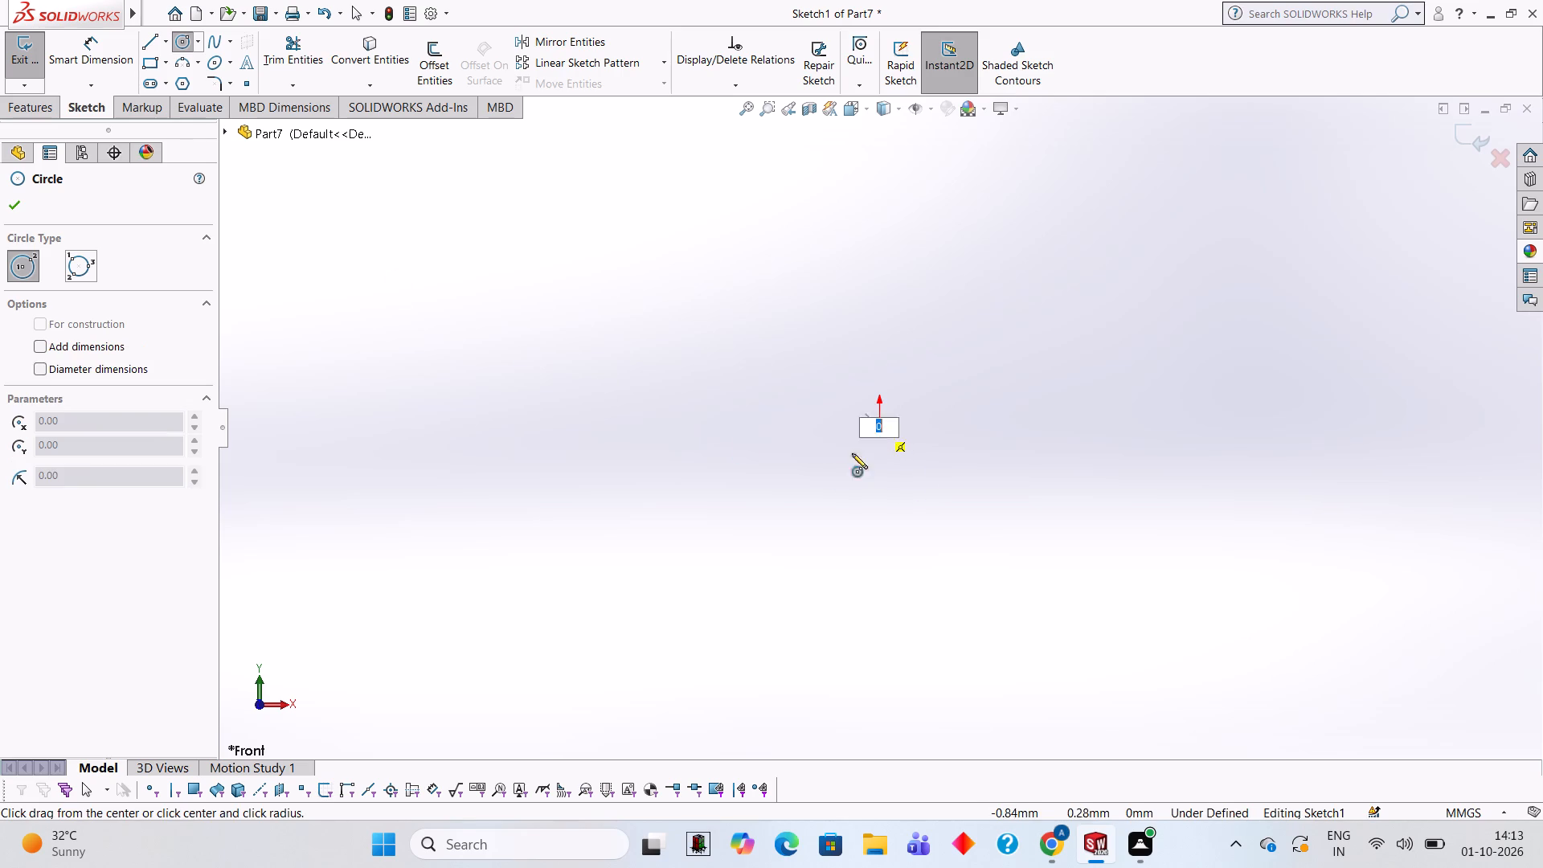
pyautogui.write('50')
pyautogui.press('Return')
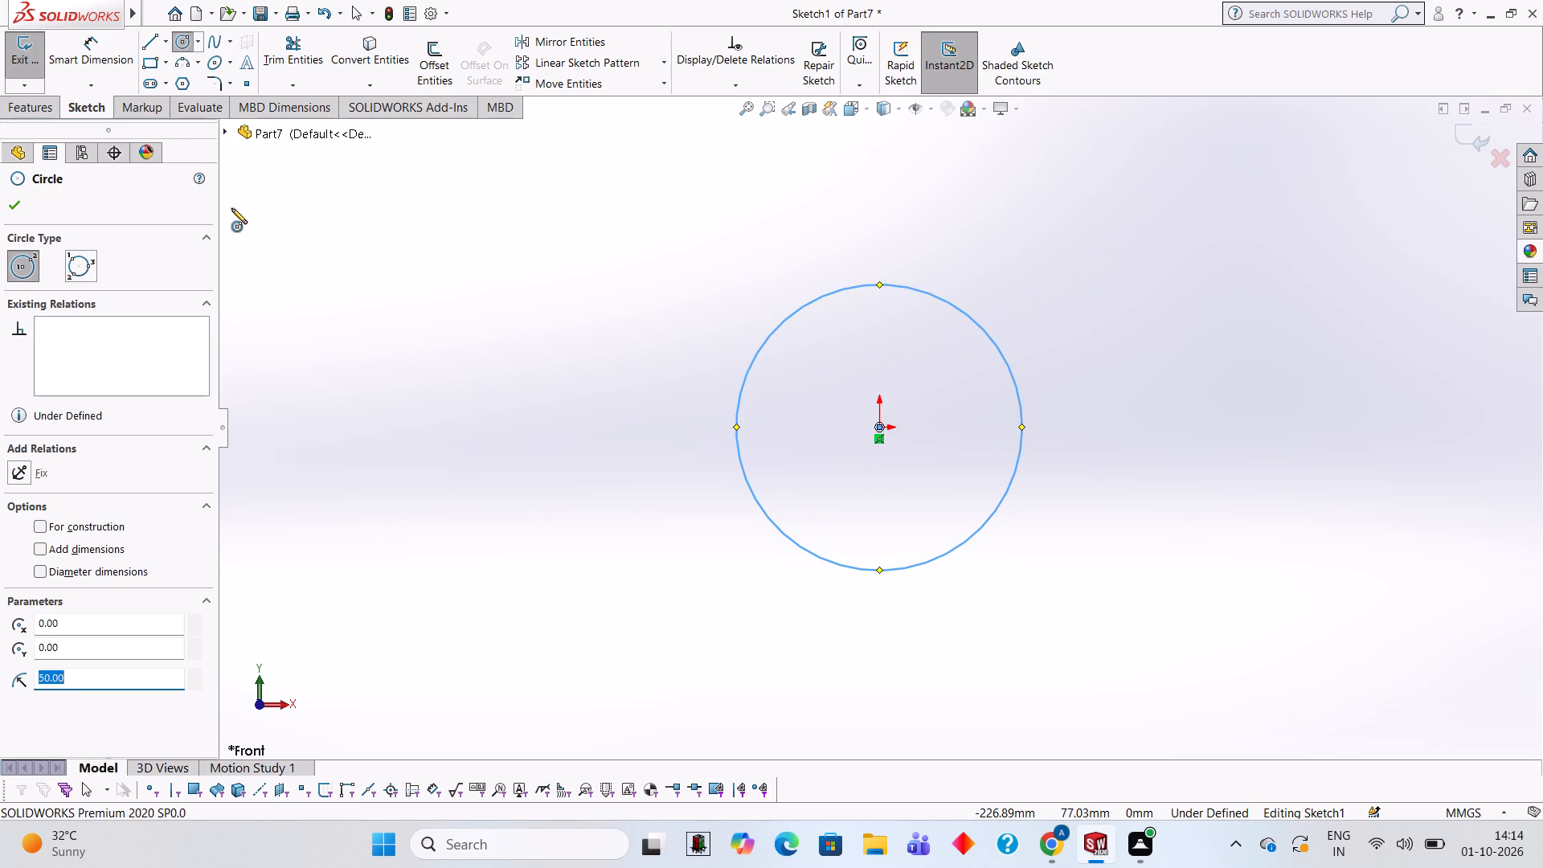
# Extrude the circle as a blind boss 15 mm deep.
pyautogui.click(47, 108)
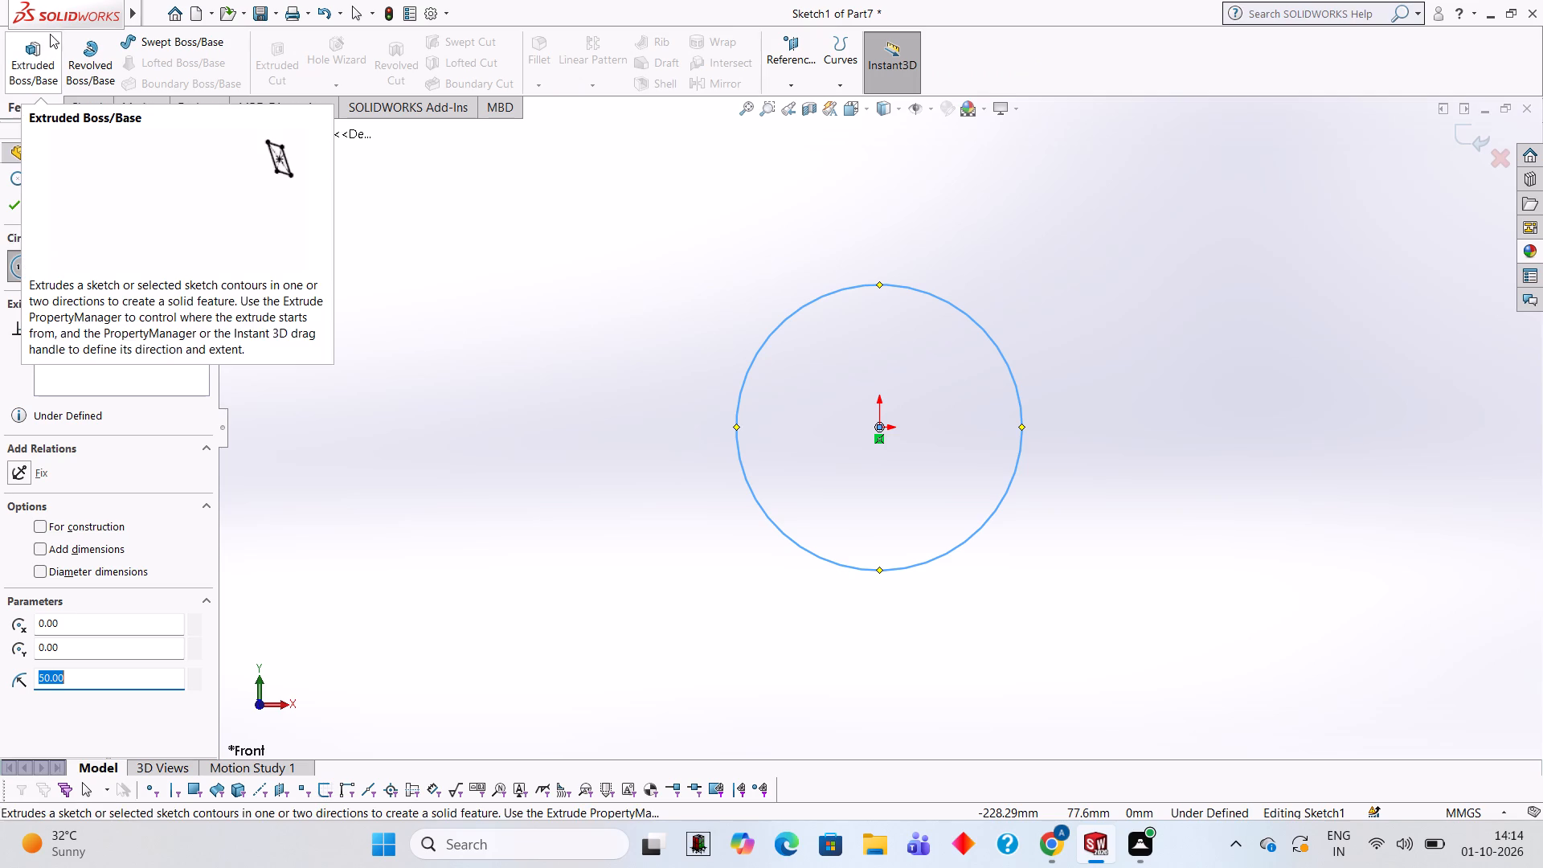
pyautogui.click(42, 51)
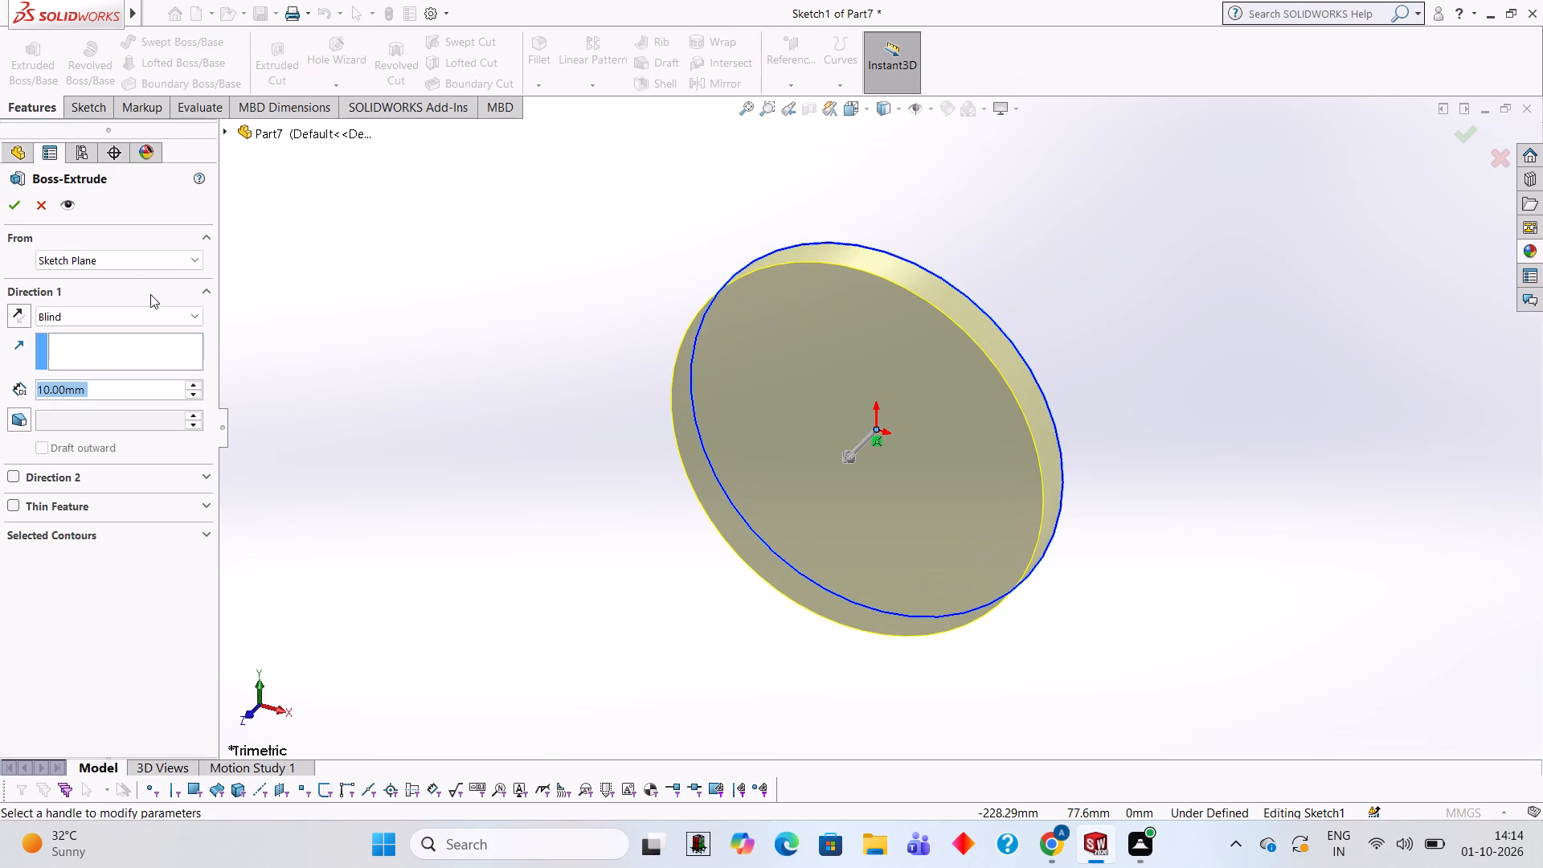
pyautogui.write('15')
pyautogui.press('Return')
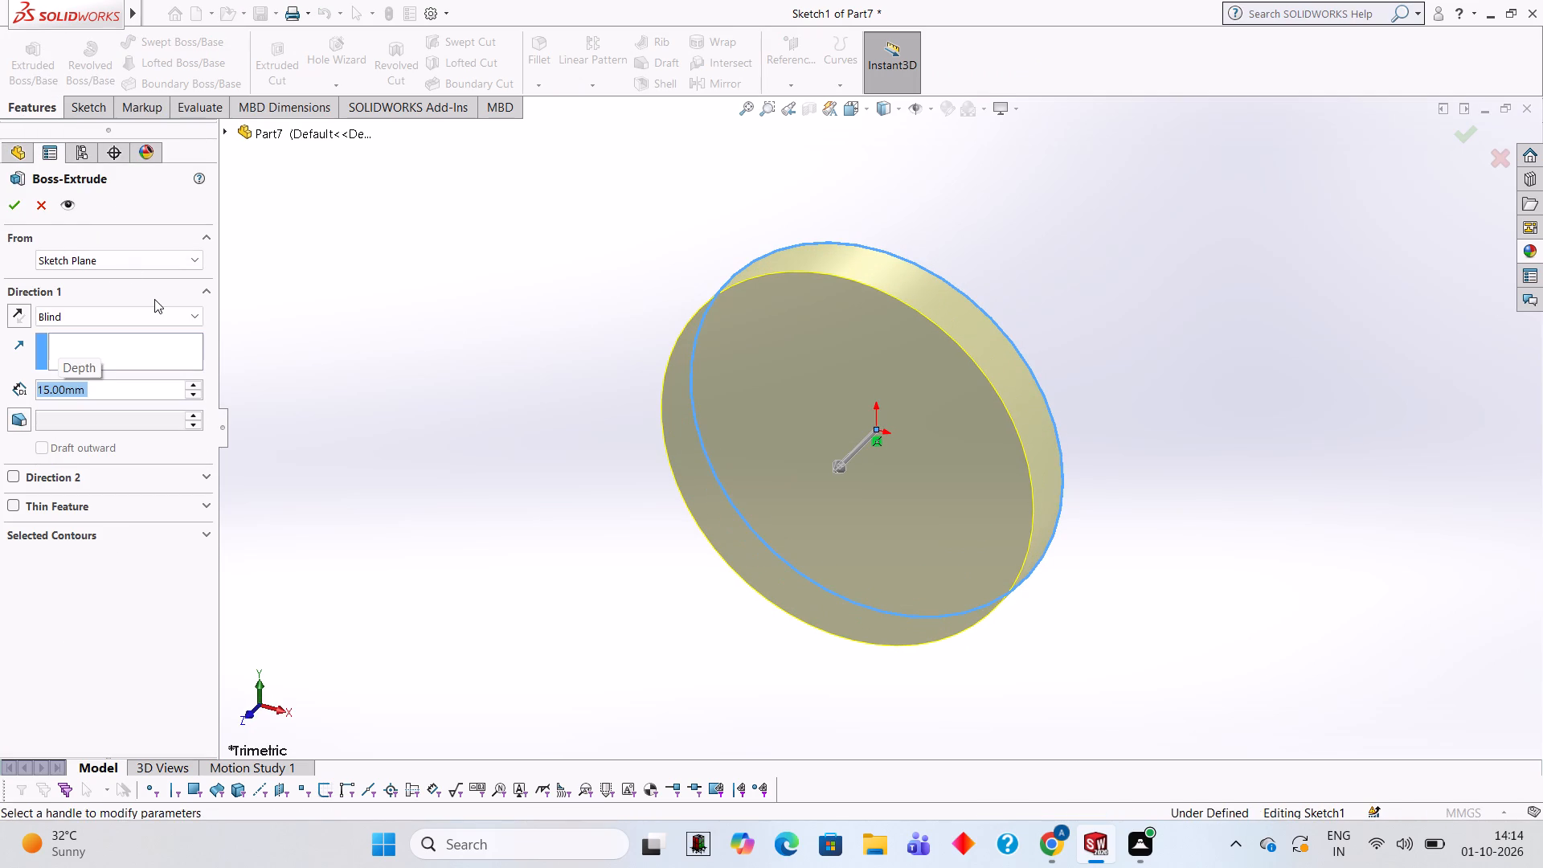
pyautogui.click(12, 215)
pyautogui.click(493, 306)
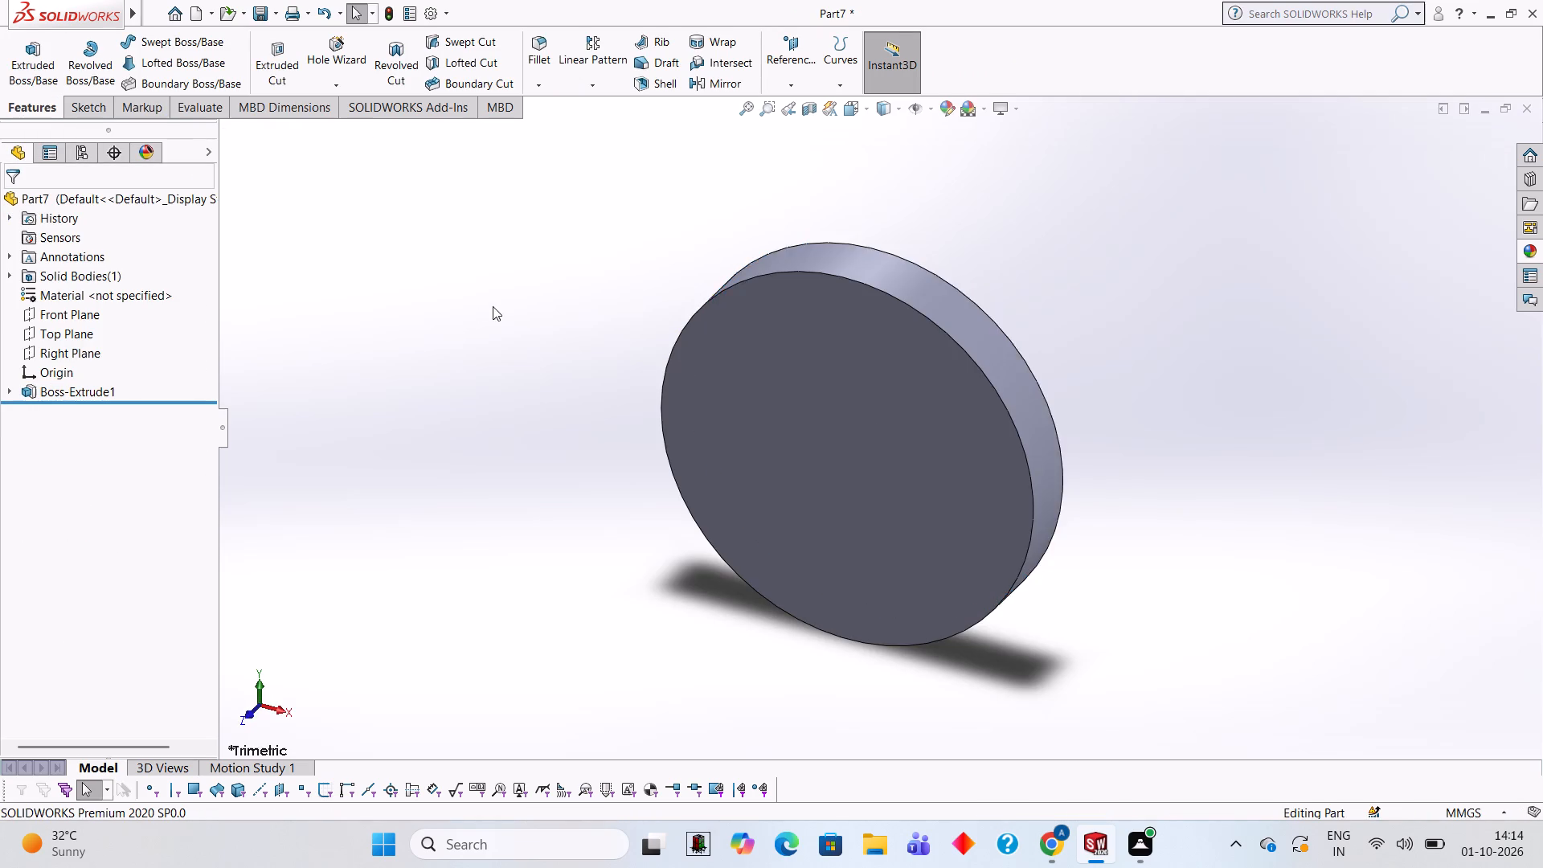
# Start a sketch on the disc's front face, view it face-on, and get the Circle tool ready.
pyautogui.moveTo(512, 318); pyautogui.dragTo(606, 310, button='middle')
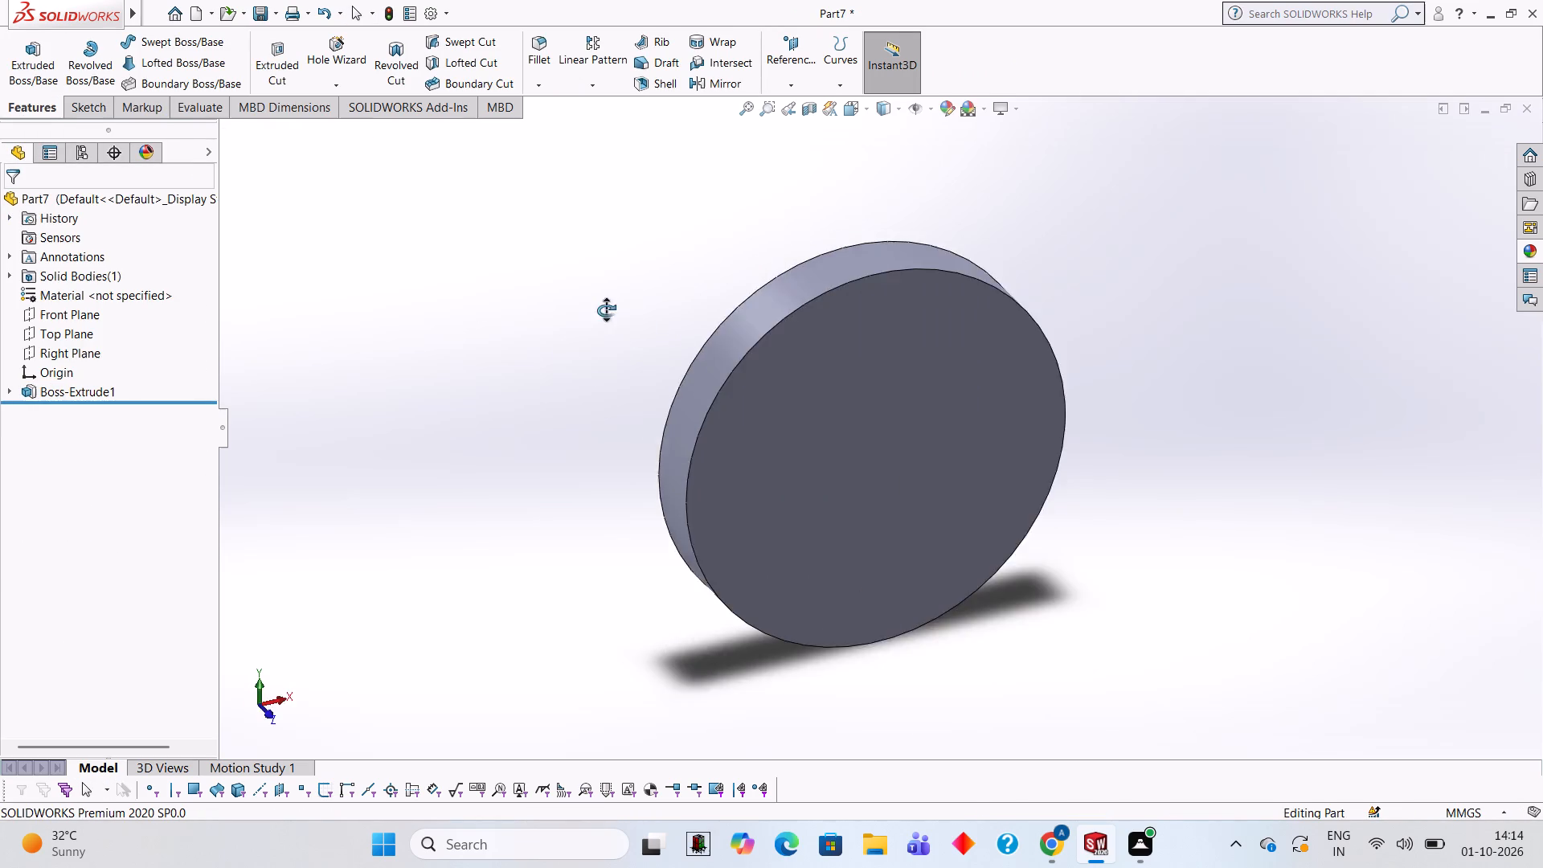
pyautogui.moveTo(606, 310); pyautogui.dragTo(572, 300, button='middle')
pyautogui.click(856, 428)
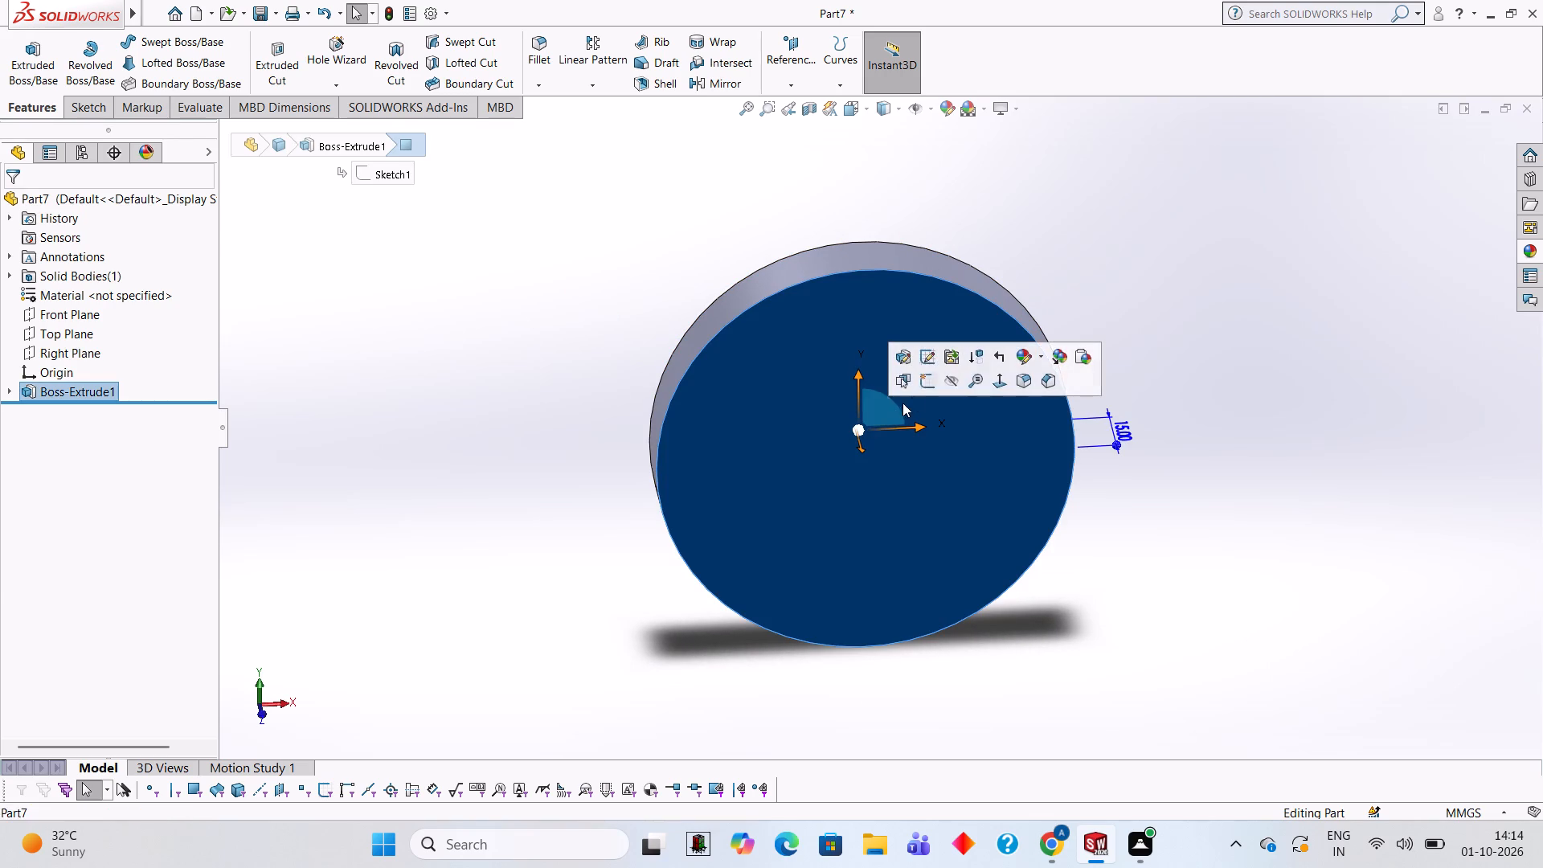
pyautogui.click(928, 387)
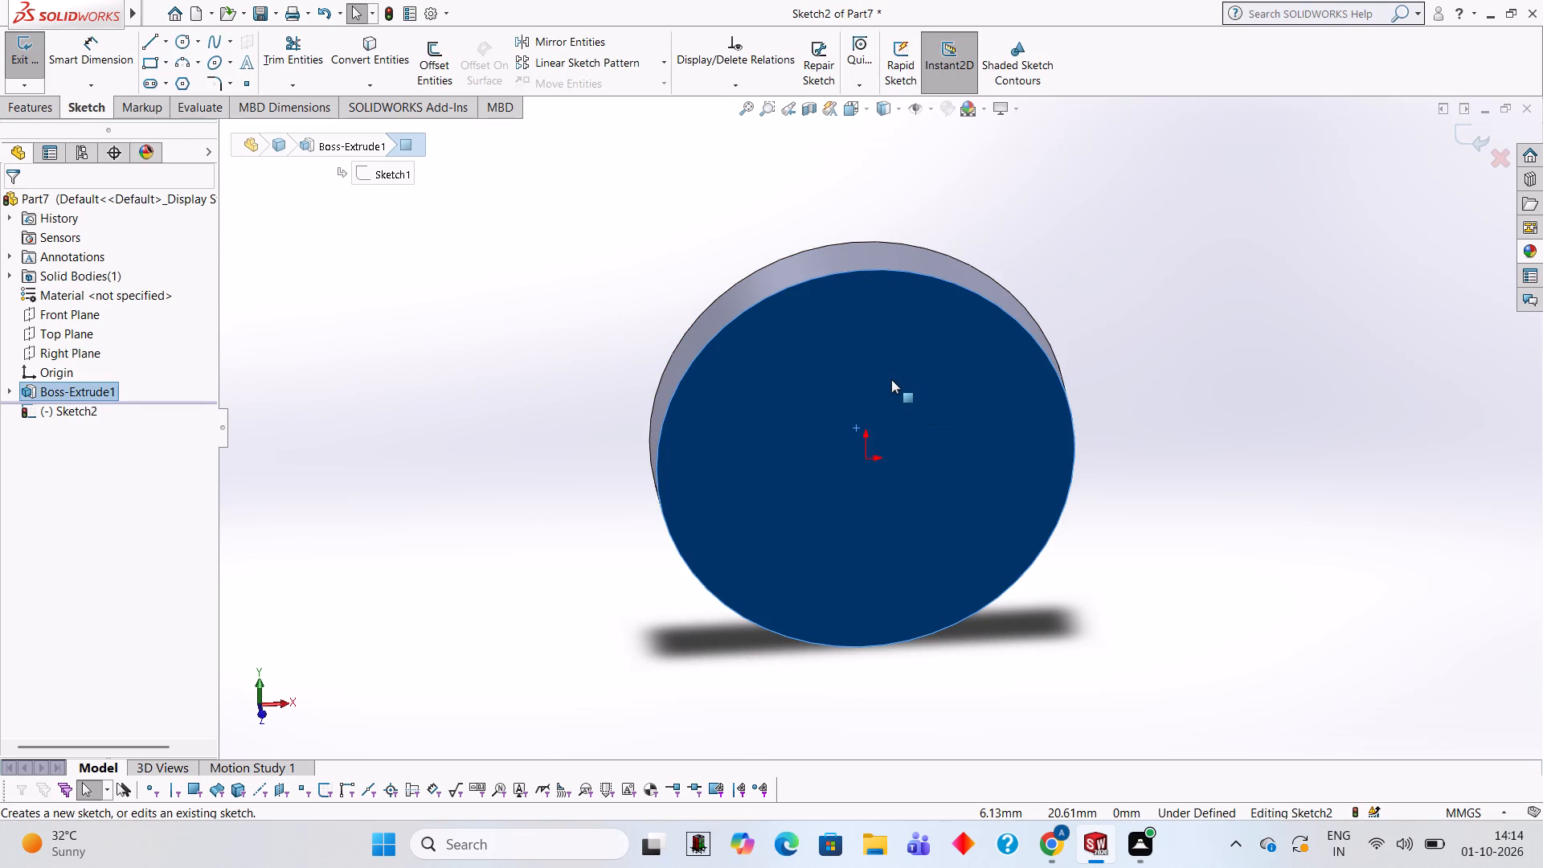
pyautogui.hotkey('ctrl', '8')
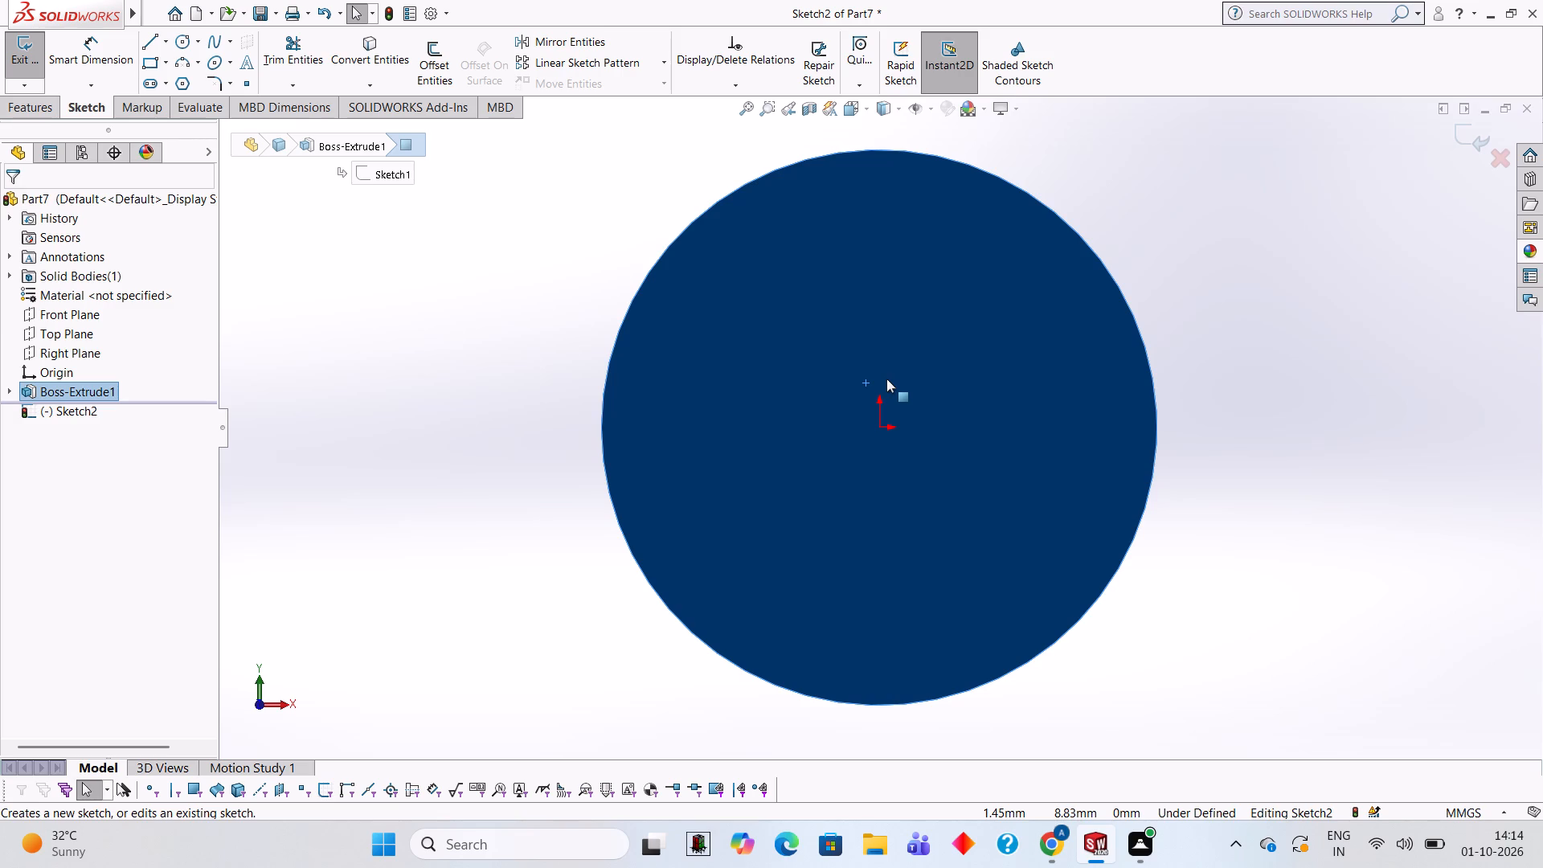
pyautogui.click(152, 40)
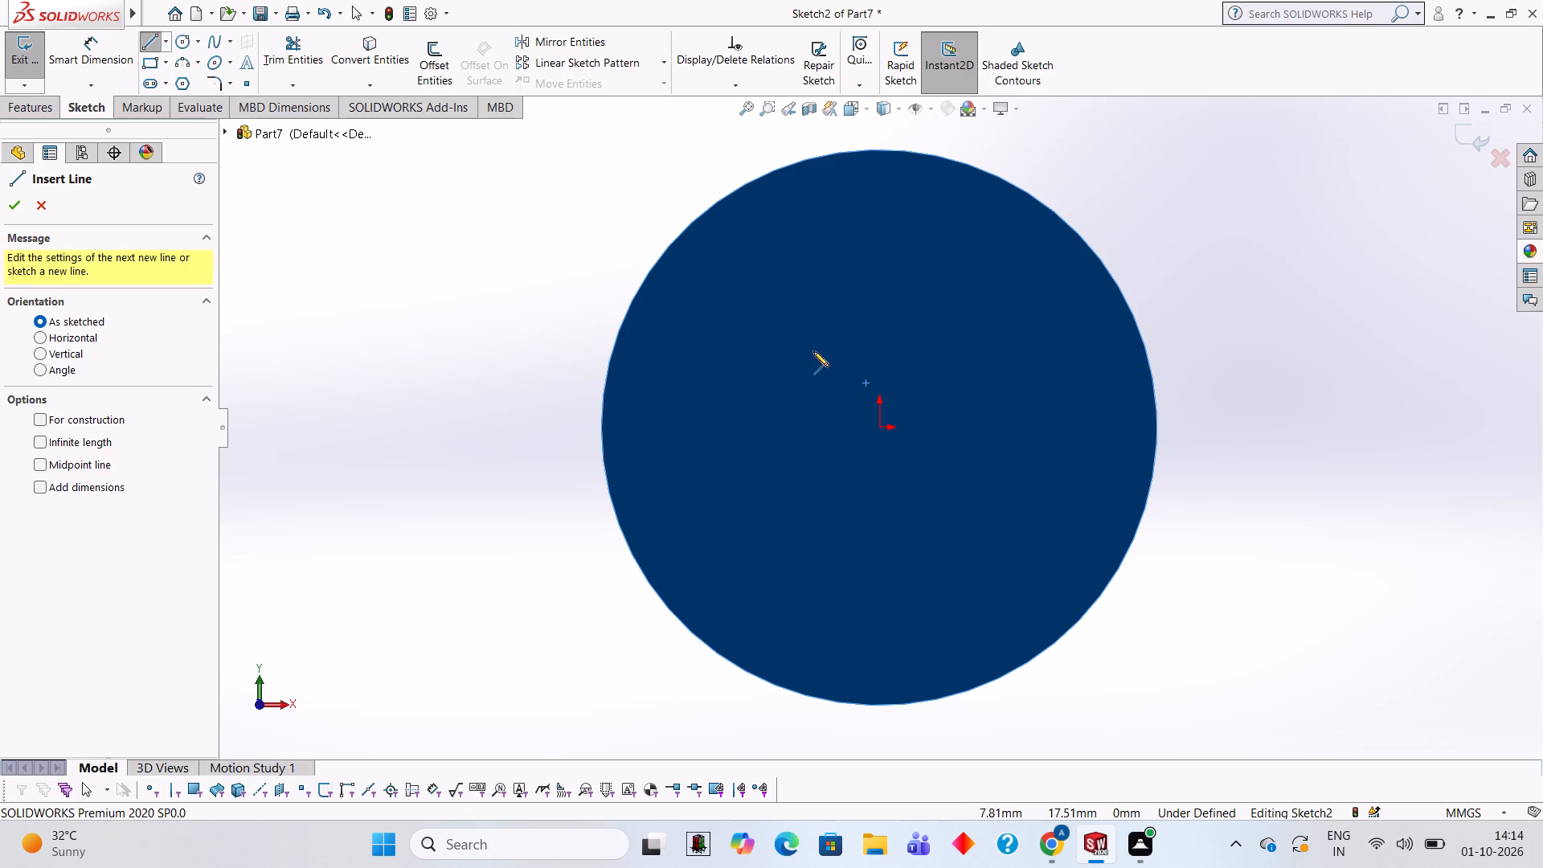
pyautogui.click(186, 43)
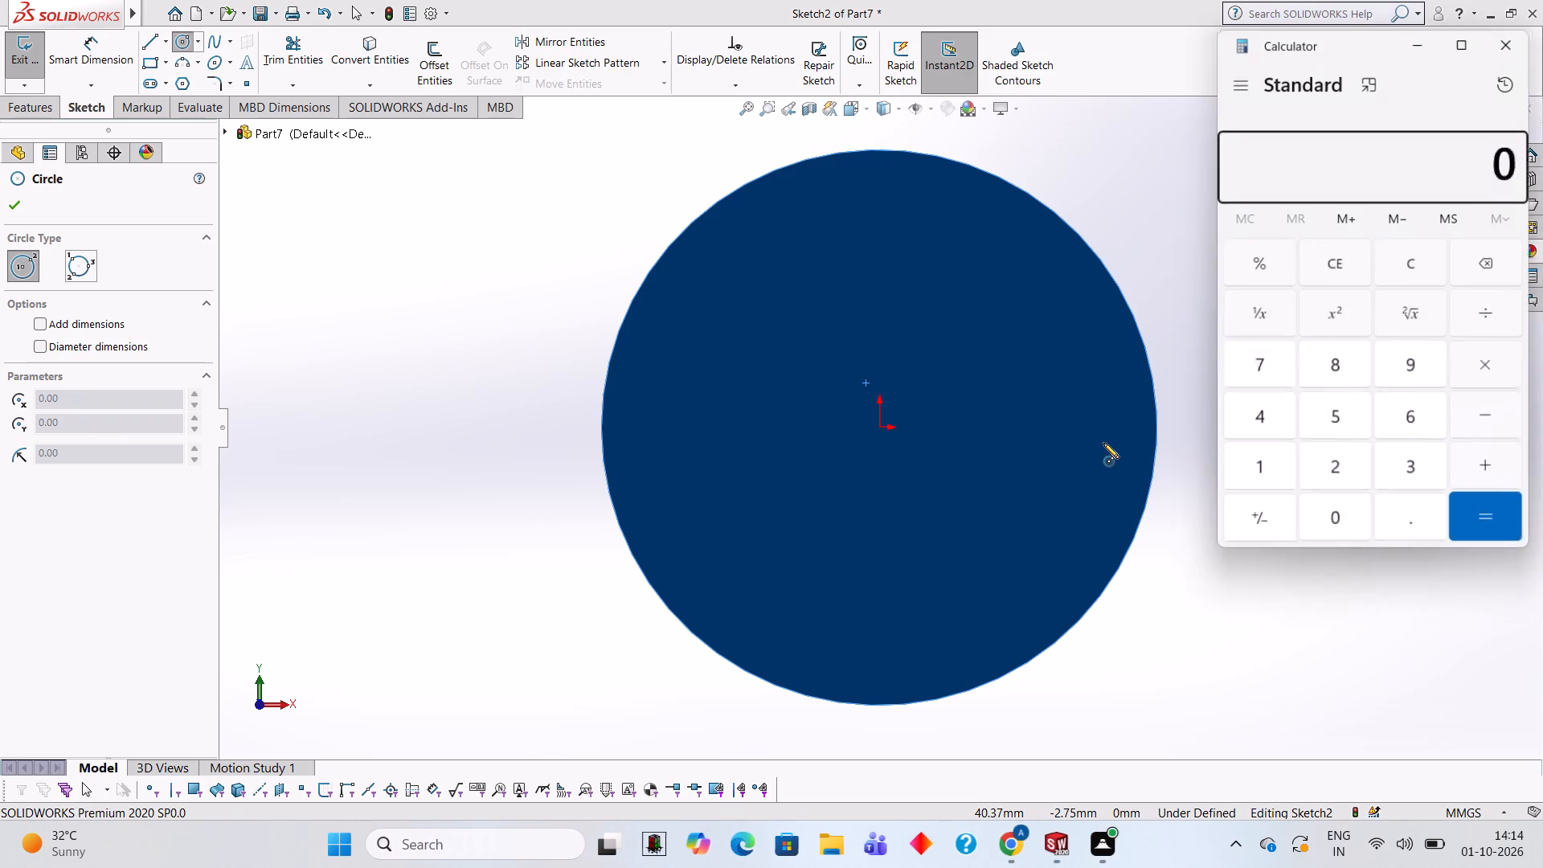
# Switch to Calculator, work out 70 ÷ 2 for the circle's radius, and close it again.
pyautogui.write('70')
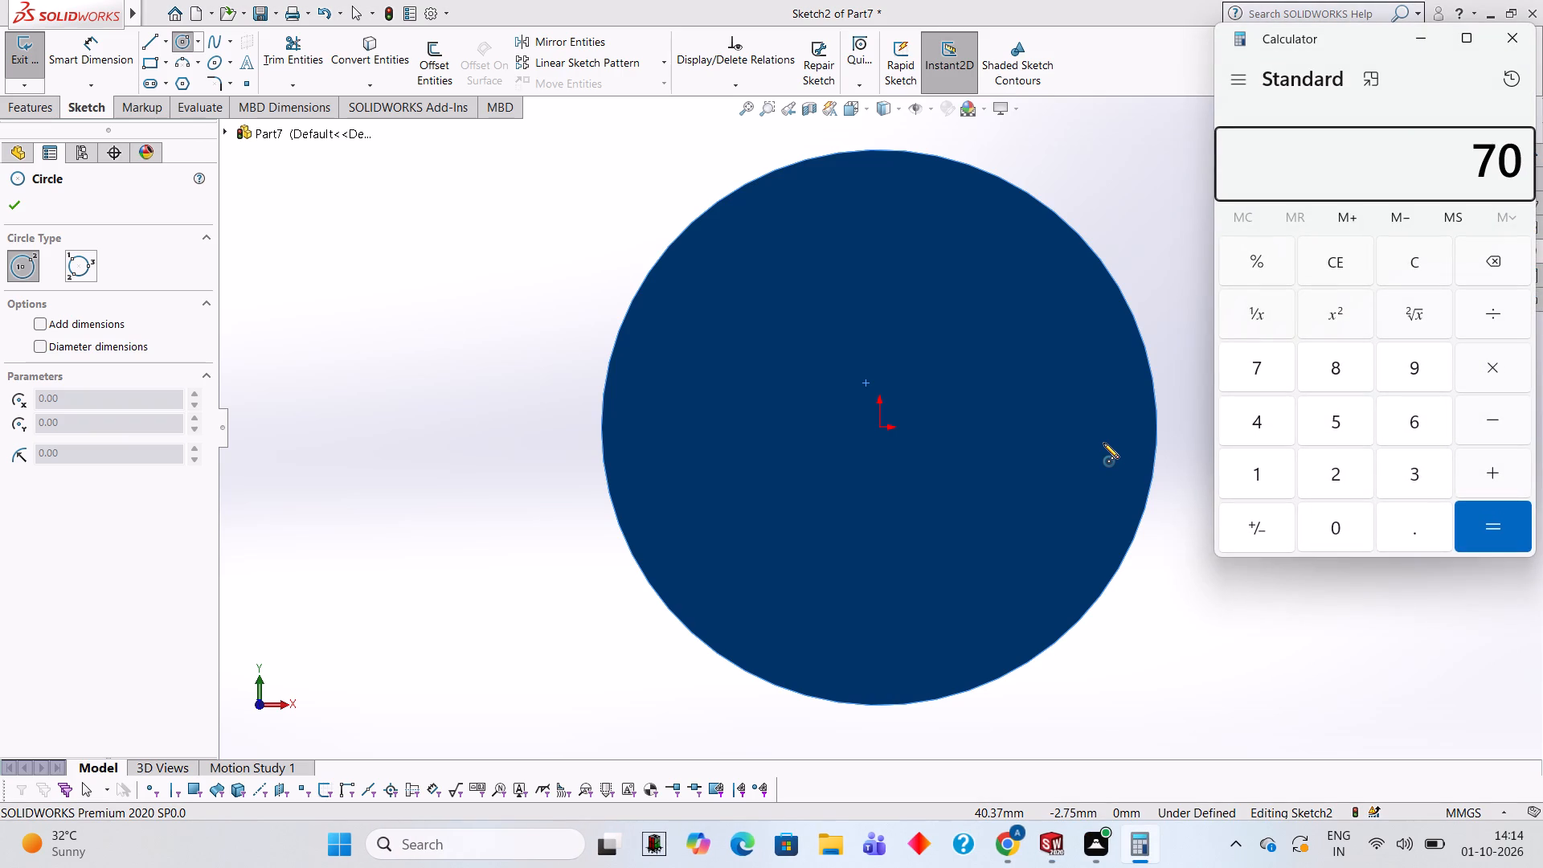
pyautogui.press('/')
pyautogui.press('2')
pyautogui.press('Return')
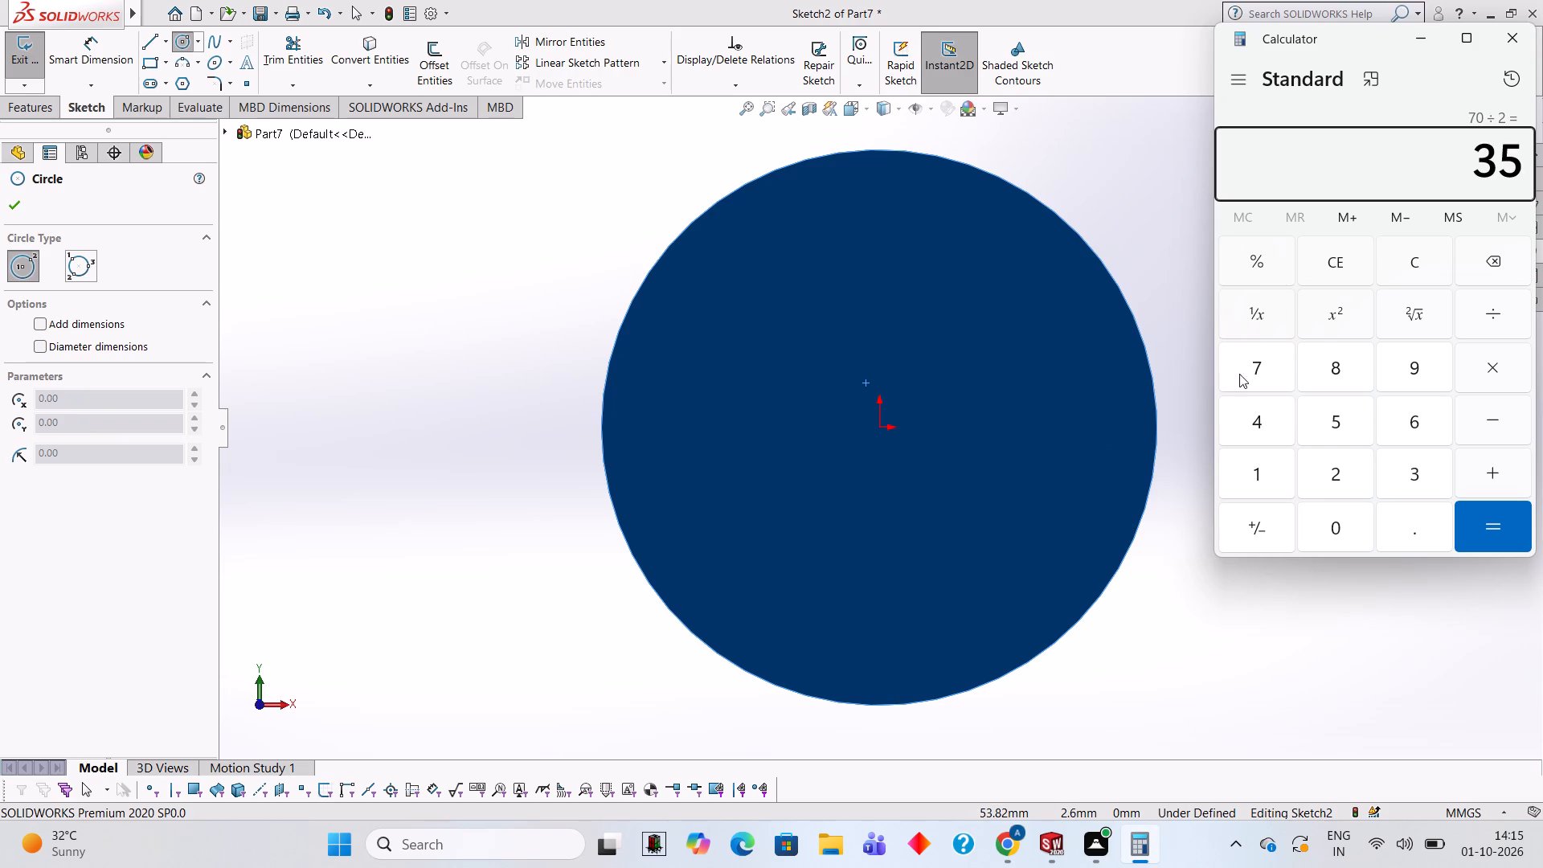
pyautogui.click(1515, 38)
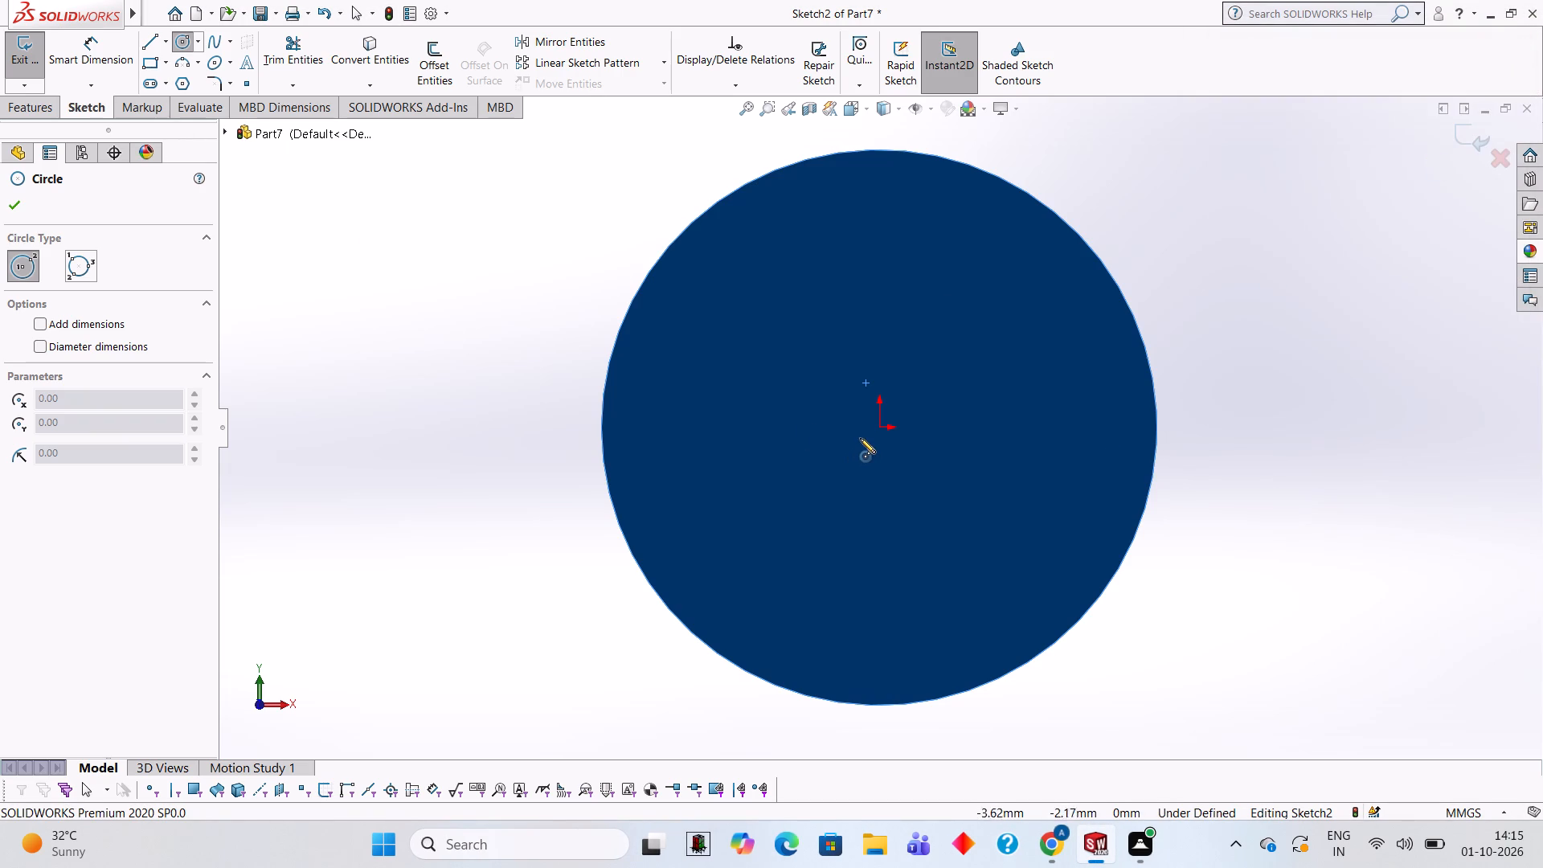
# Sketch a circle of radius 35 mm centred on the origin on the disc's front face.
pyautogui.click(879, 430)
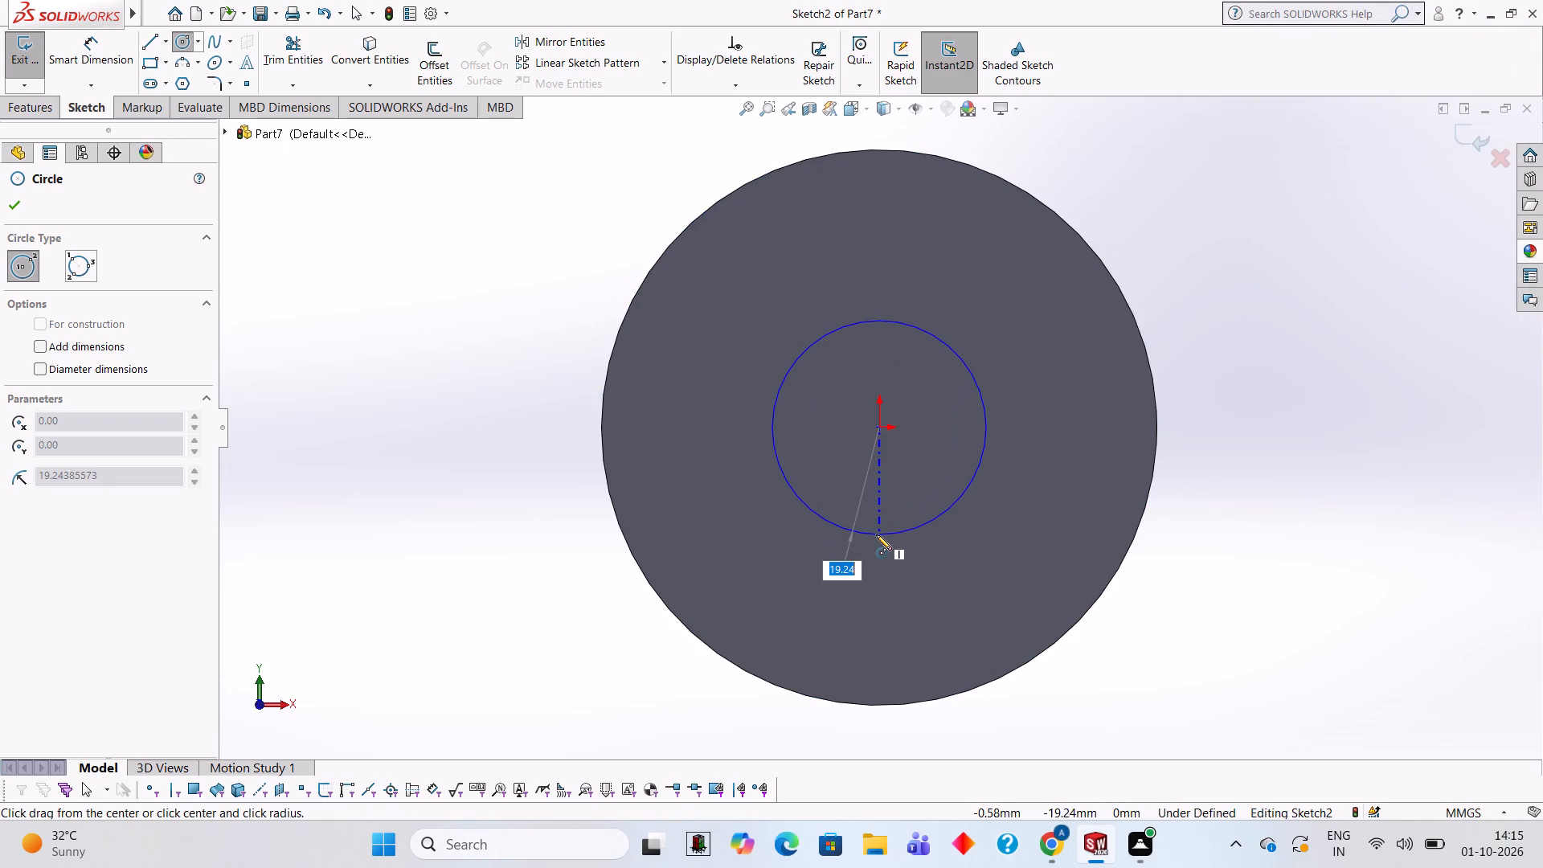
pyautogui.write('35')
pyautogui.press('Return')
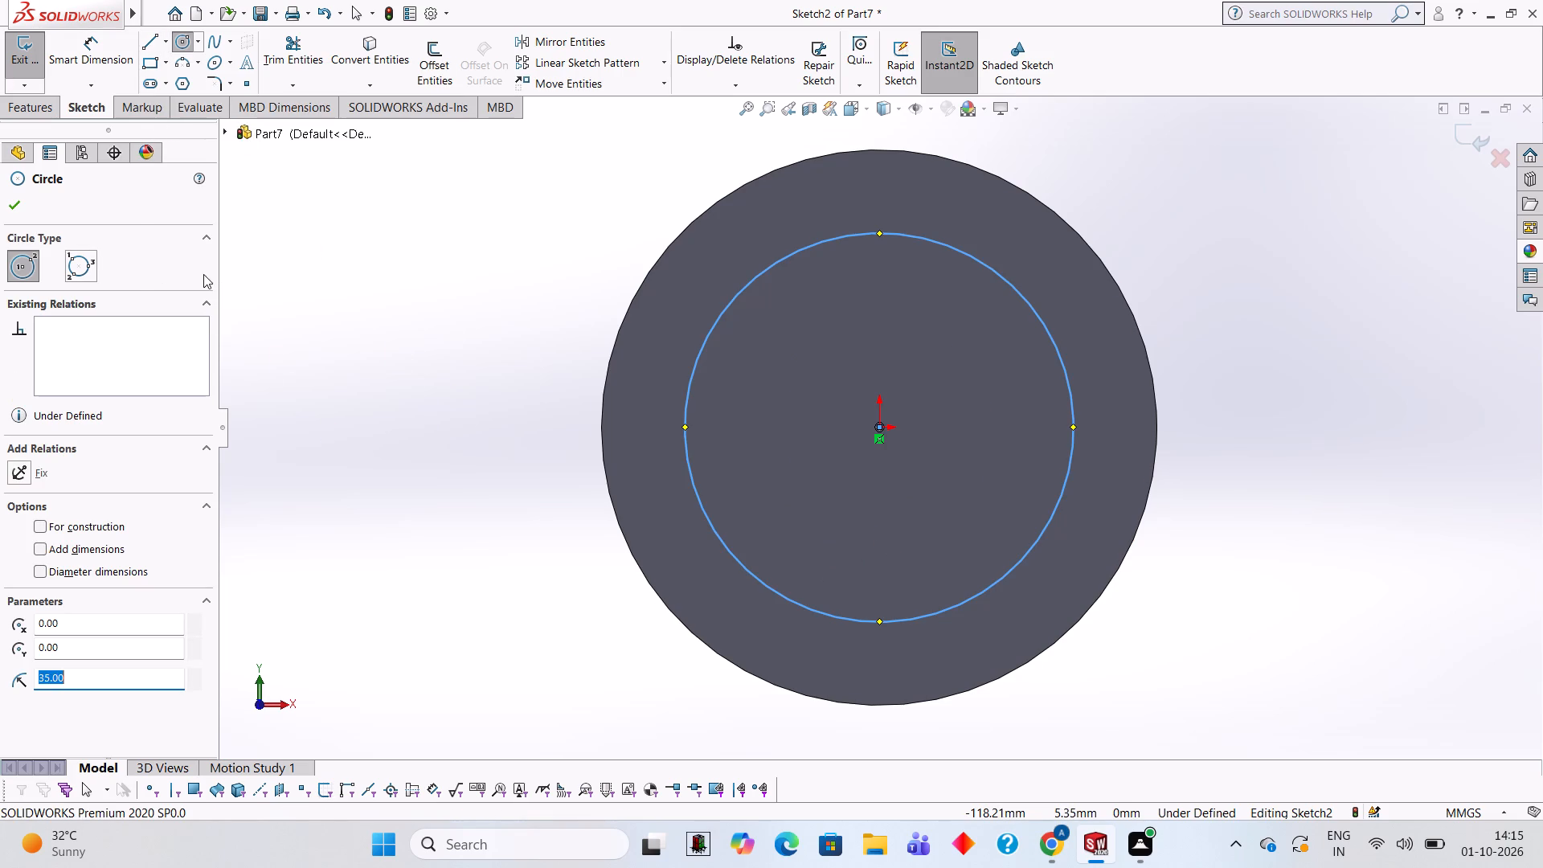
# Sketch horizontal and vertical lines across the 35 mm radius circle through its centre, ending at its quadrant points.
pyautogui.click(154, 46)
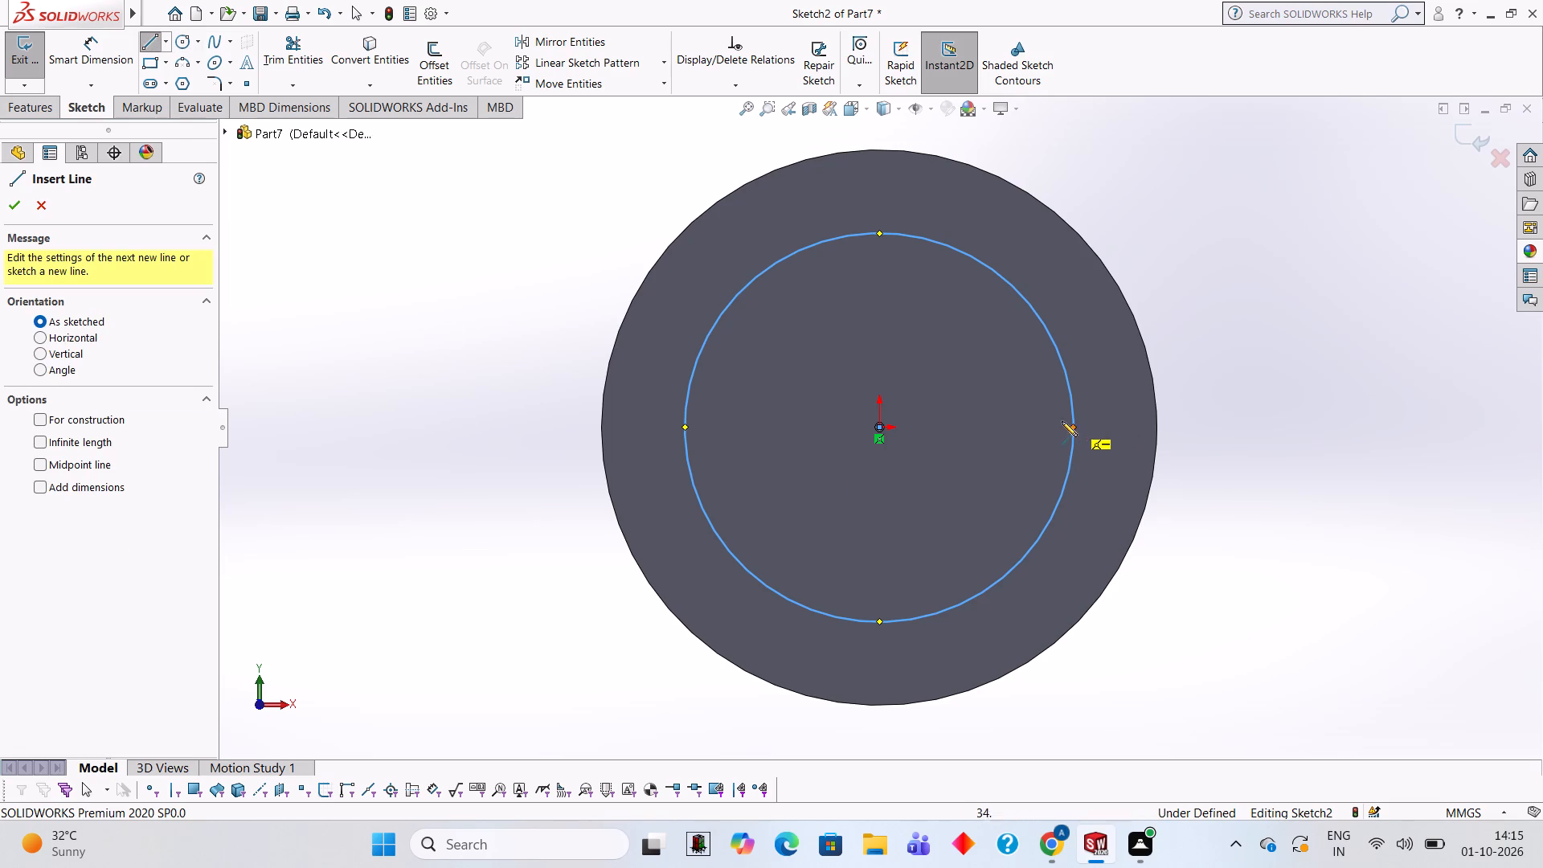
pyautogui.click(880, 427)
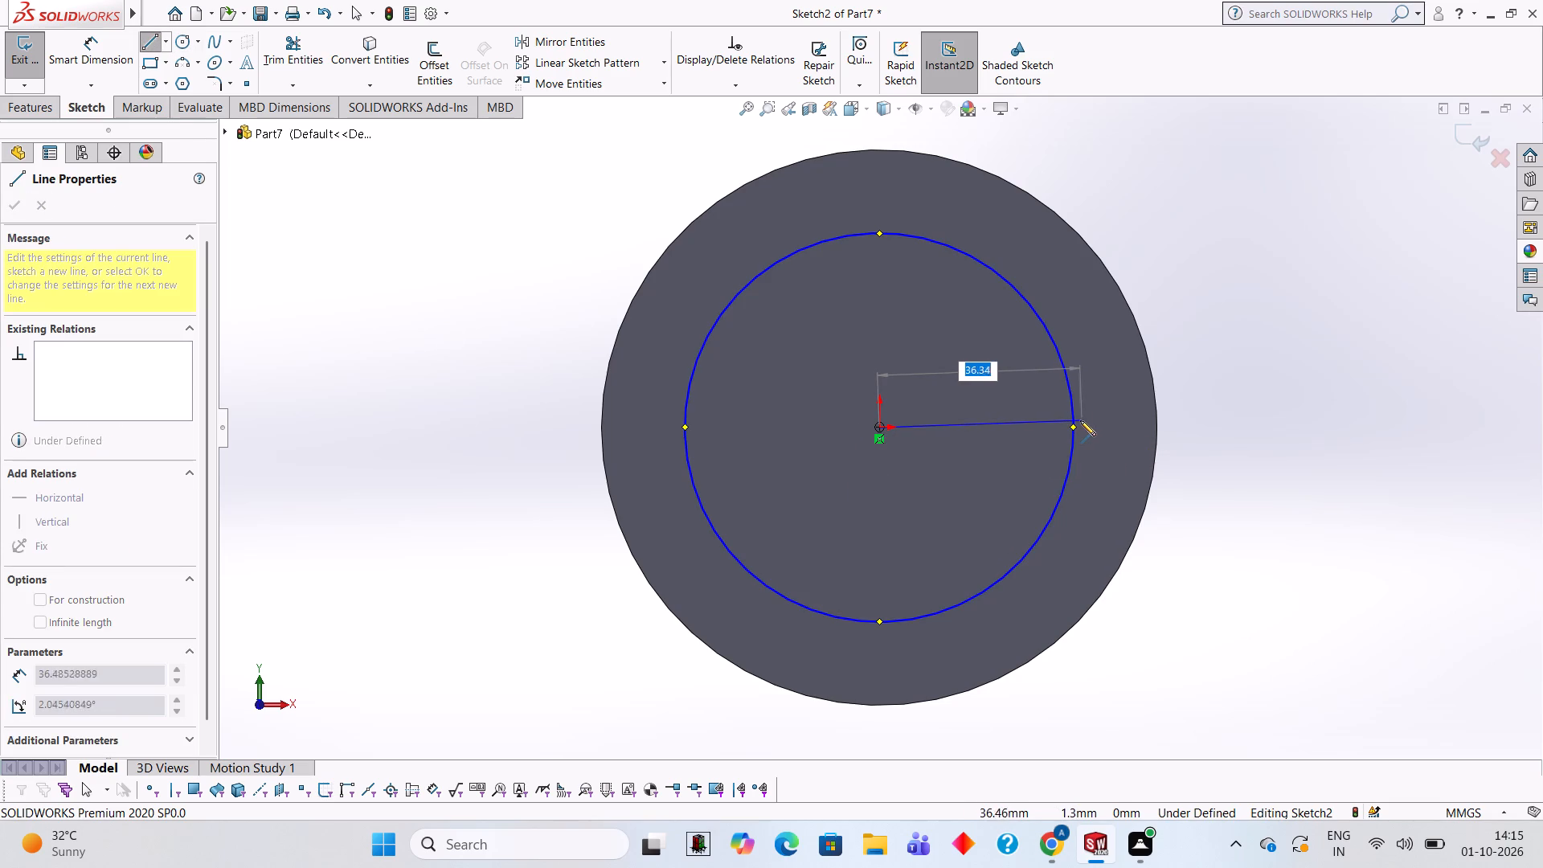
pyautogui.click(1075, 426)
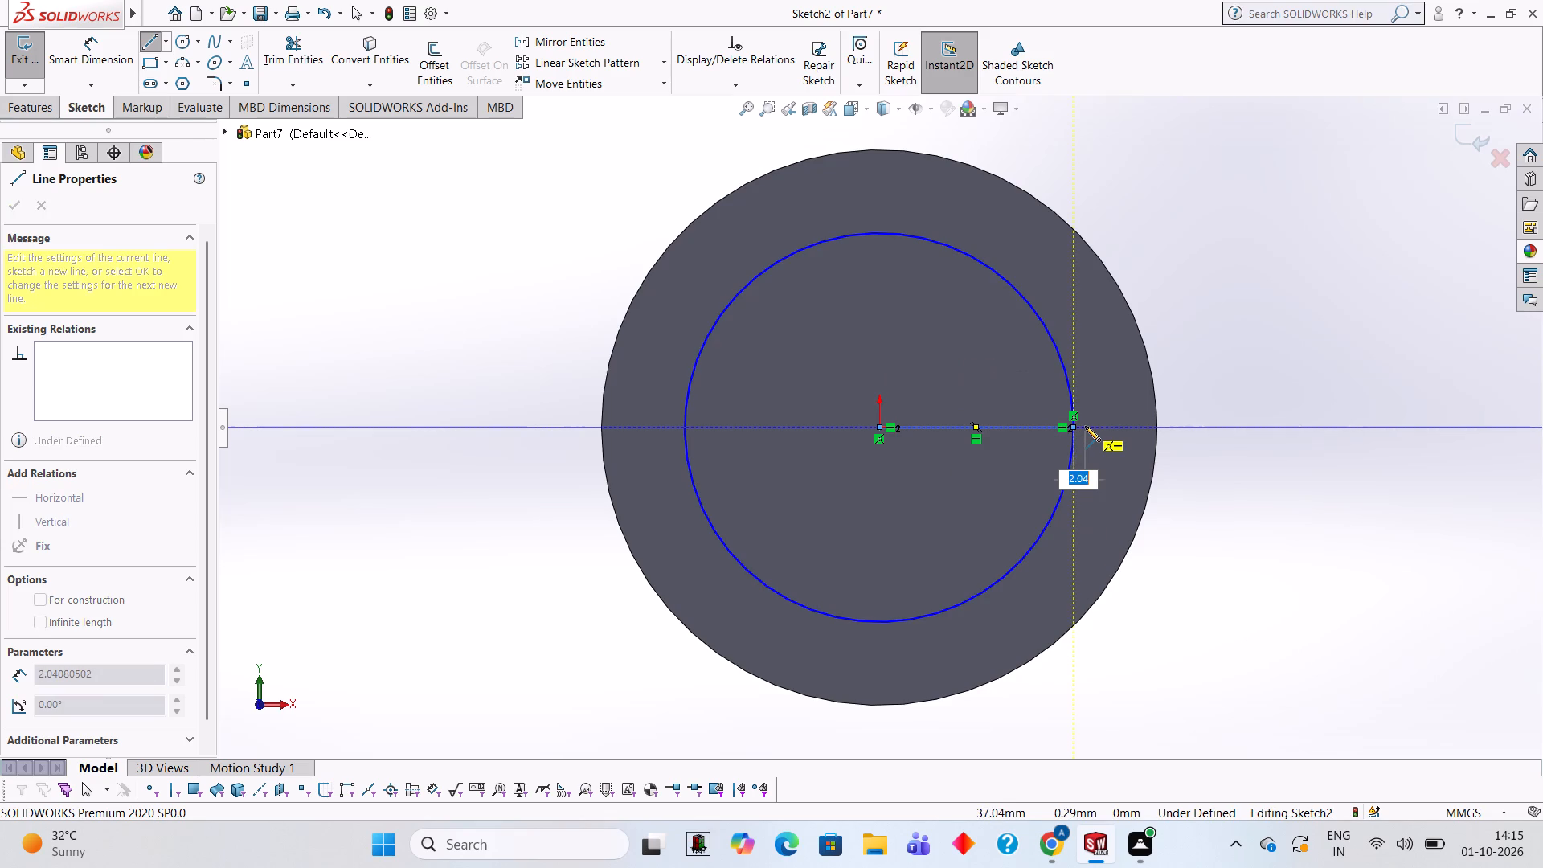
pyautogui.click(685, 426)
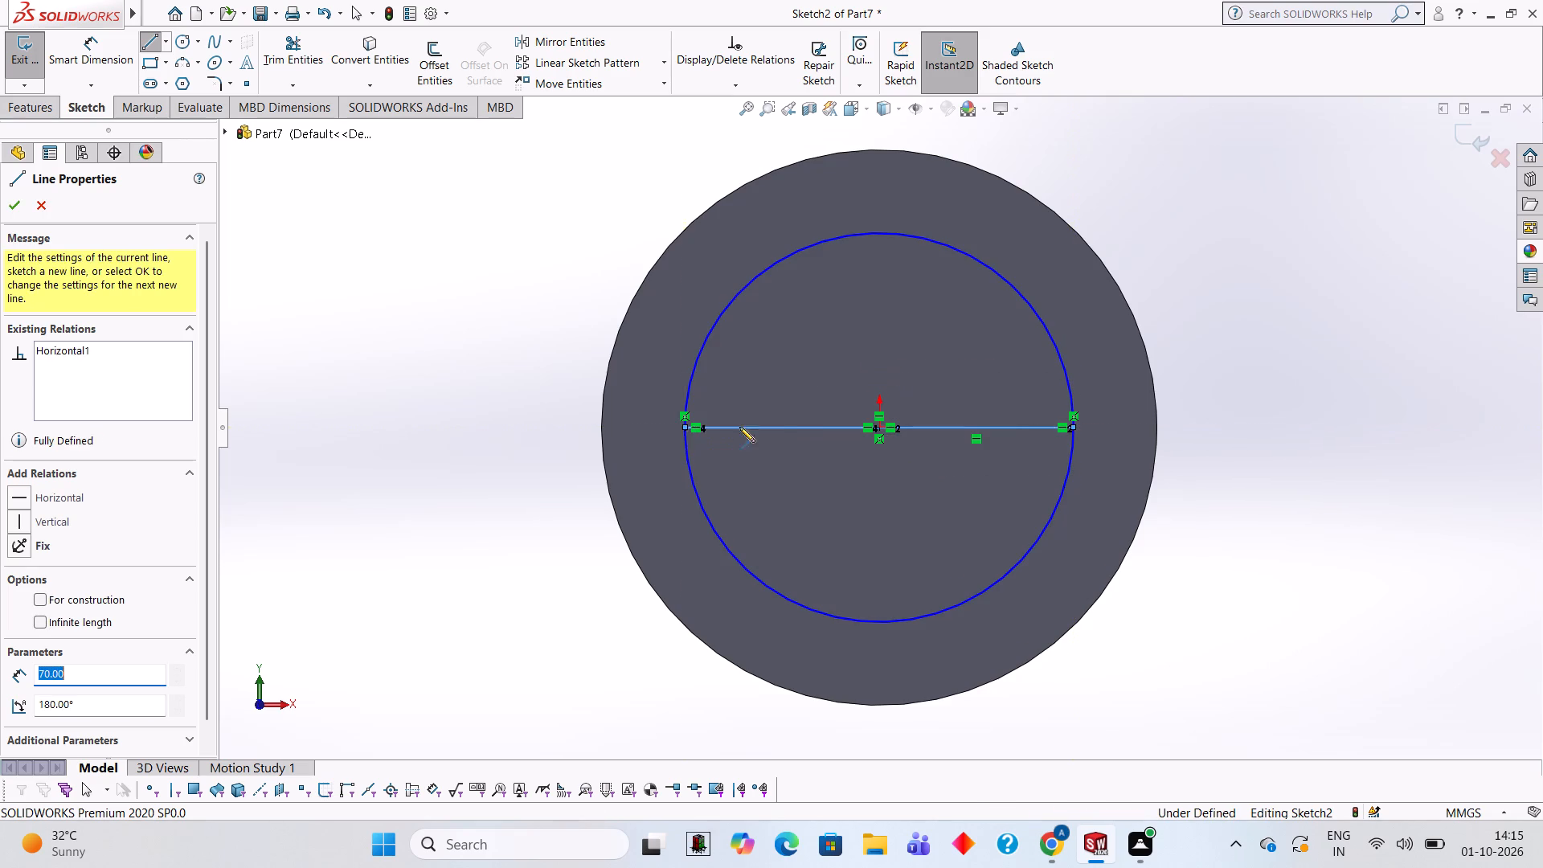
pyautogui.click(879, 427)
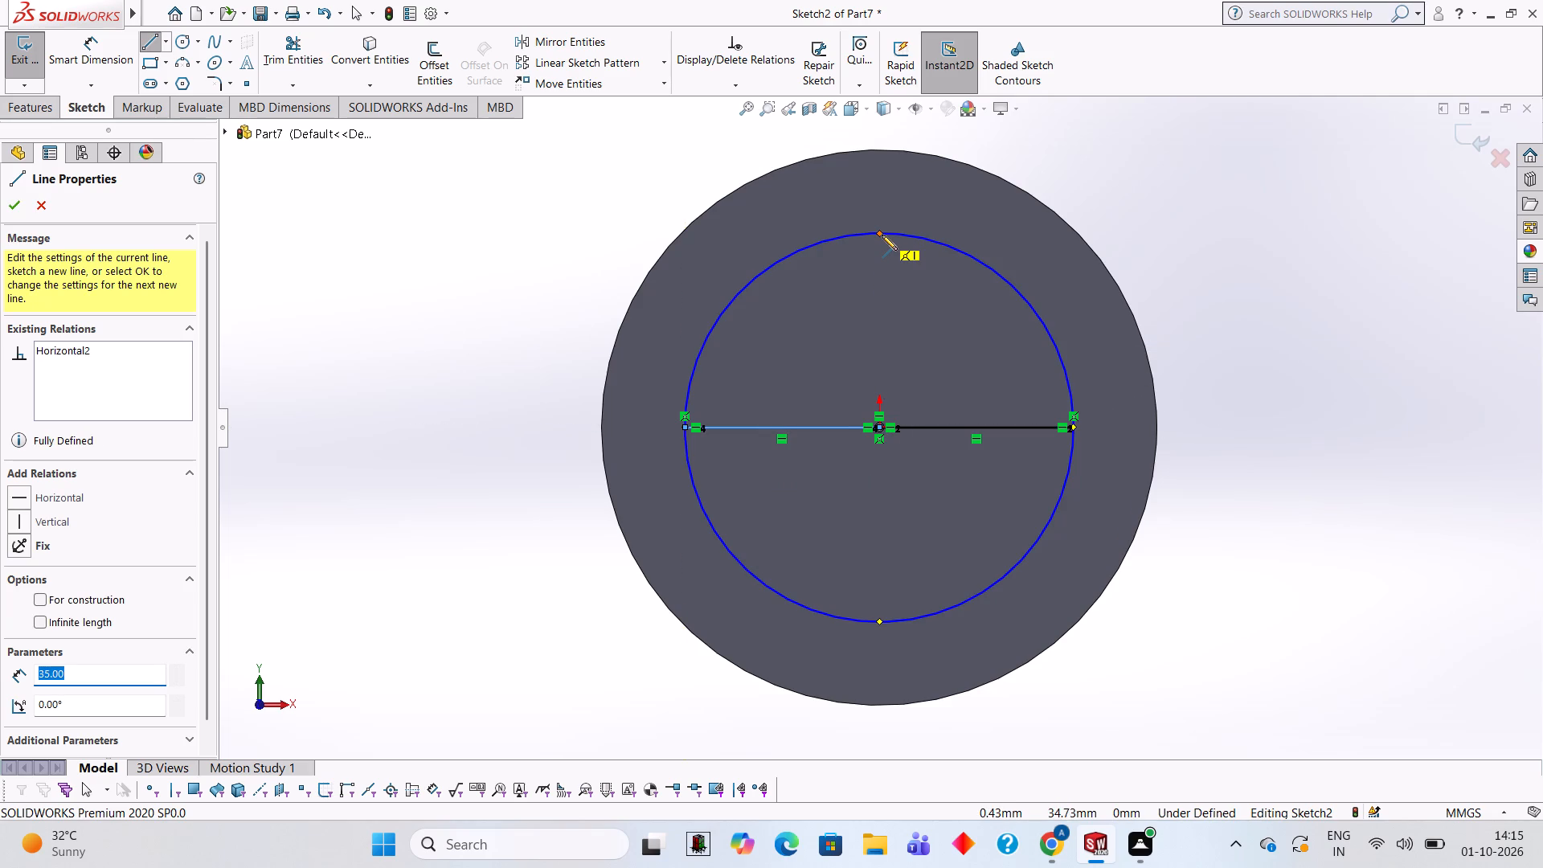
pyautogui.click(880, 233)
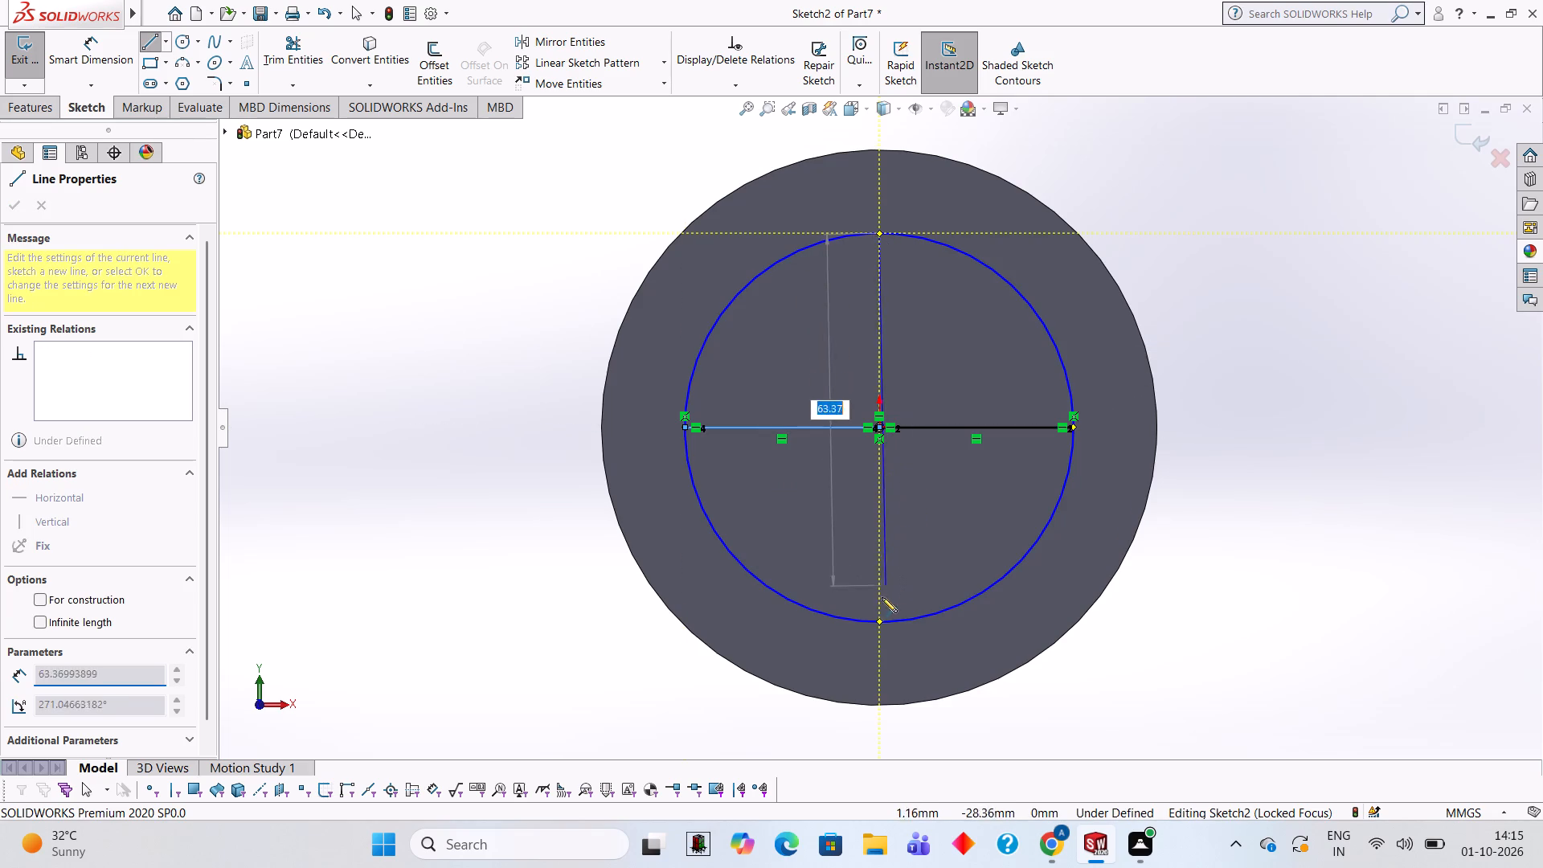
pyautogui.click(878, 618)
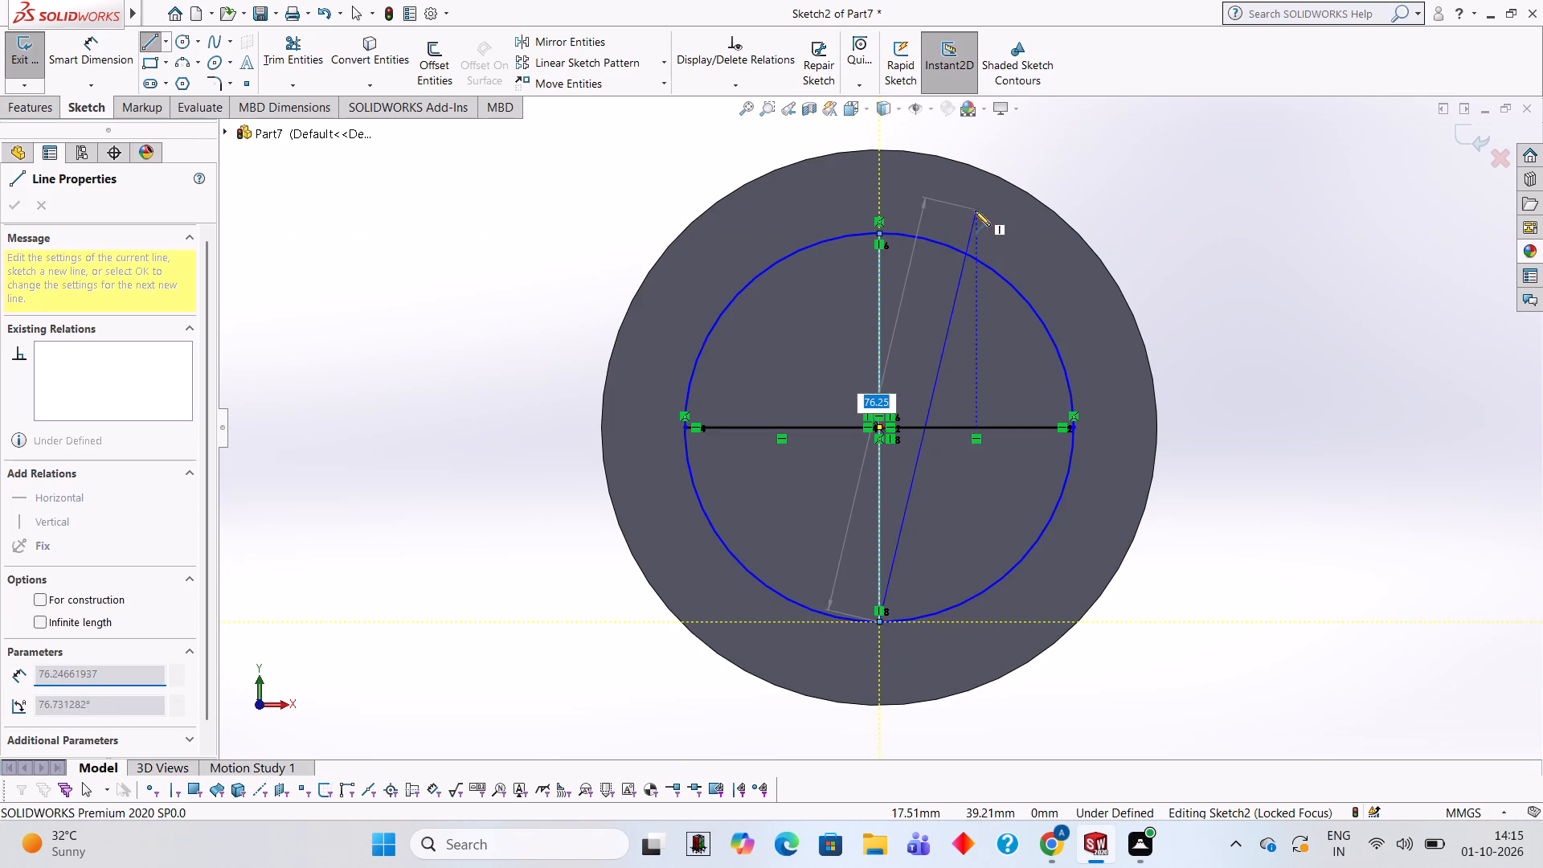
pyautogui.press('Escape')
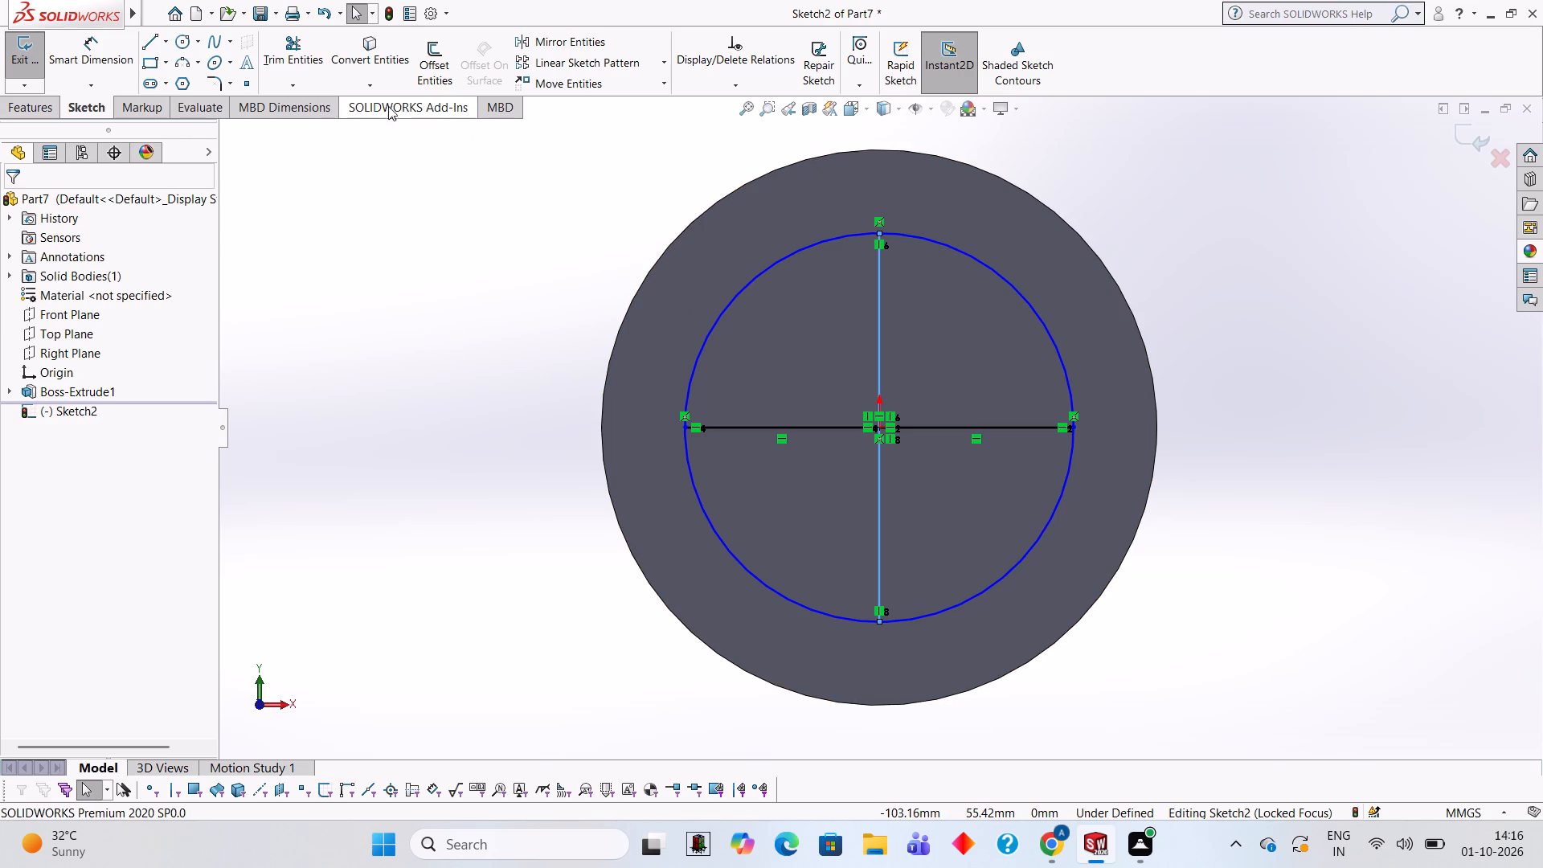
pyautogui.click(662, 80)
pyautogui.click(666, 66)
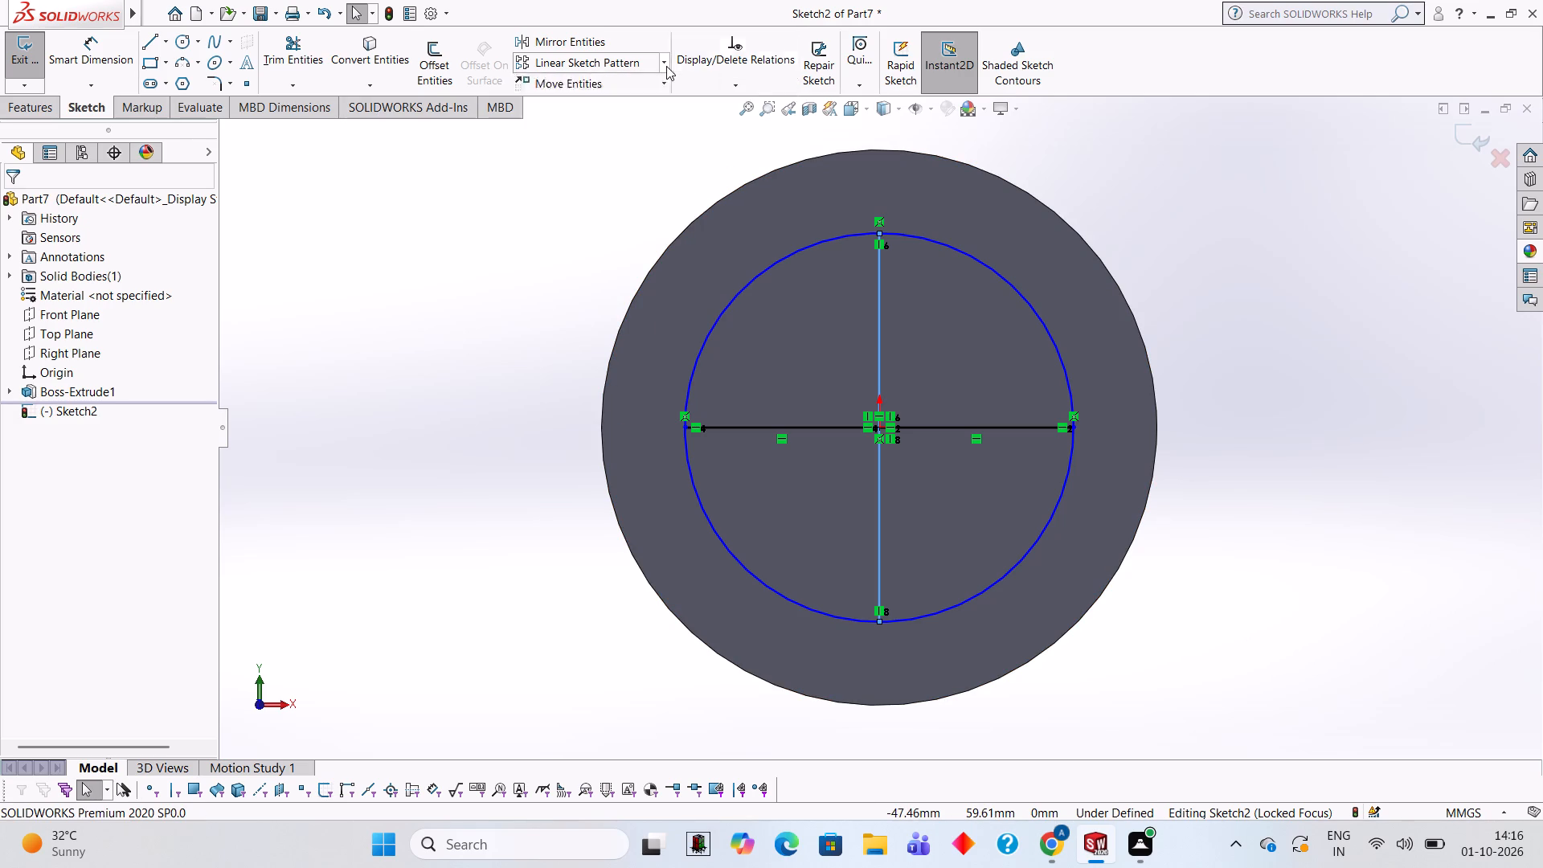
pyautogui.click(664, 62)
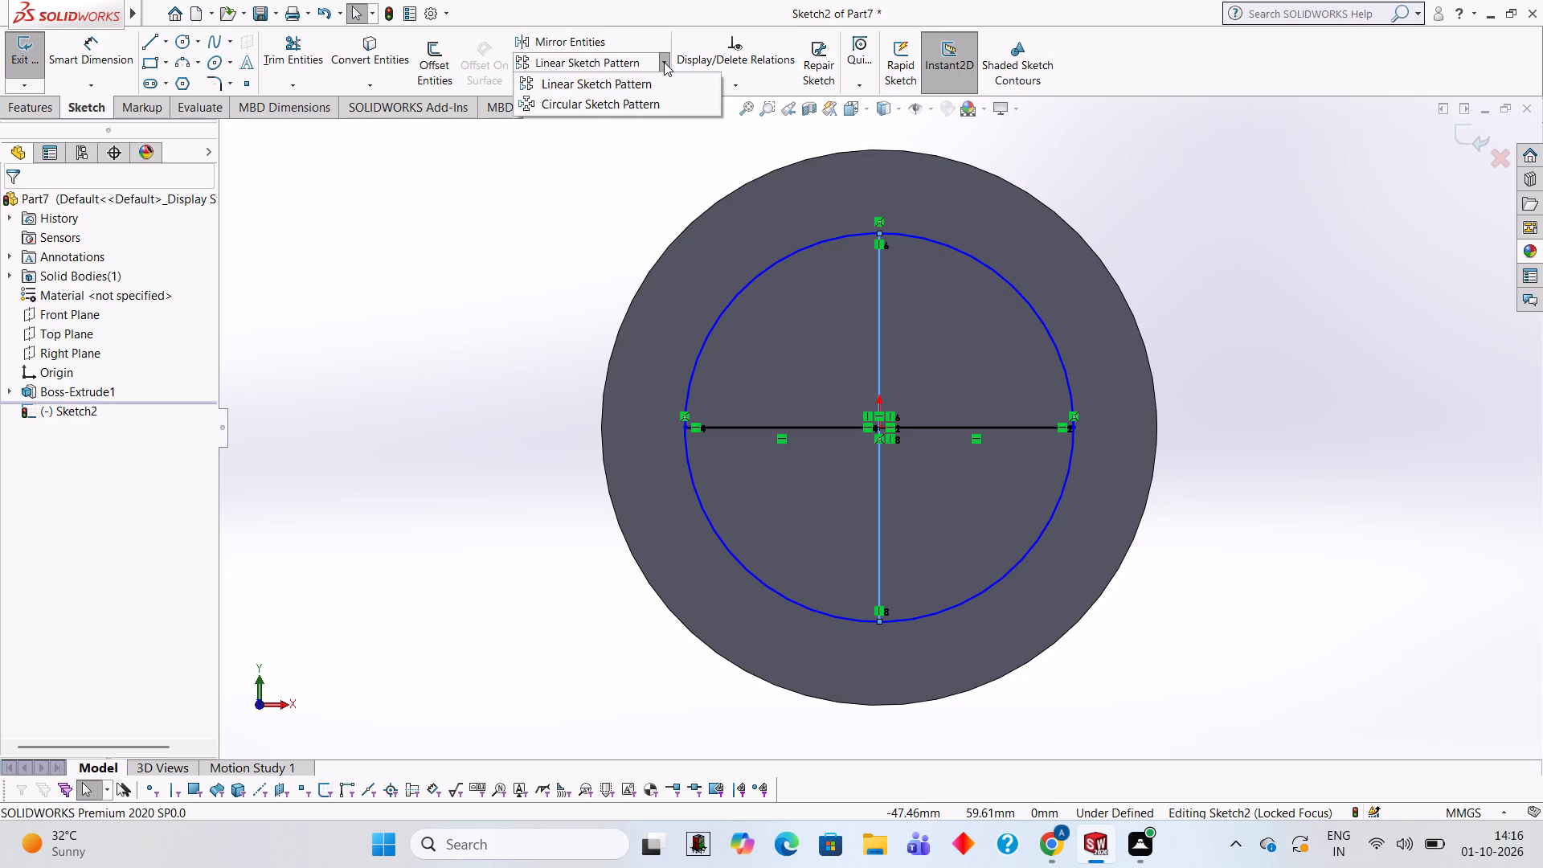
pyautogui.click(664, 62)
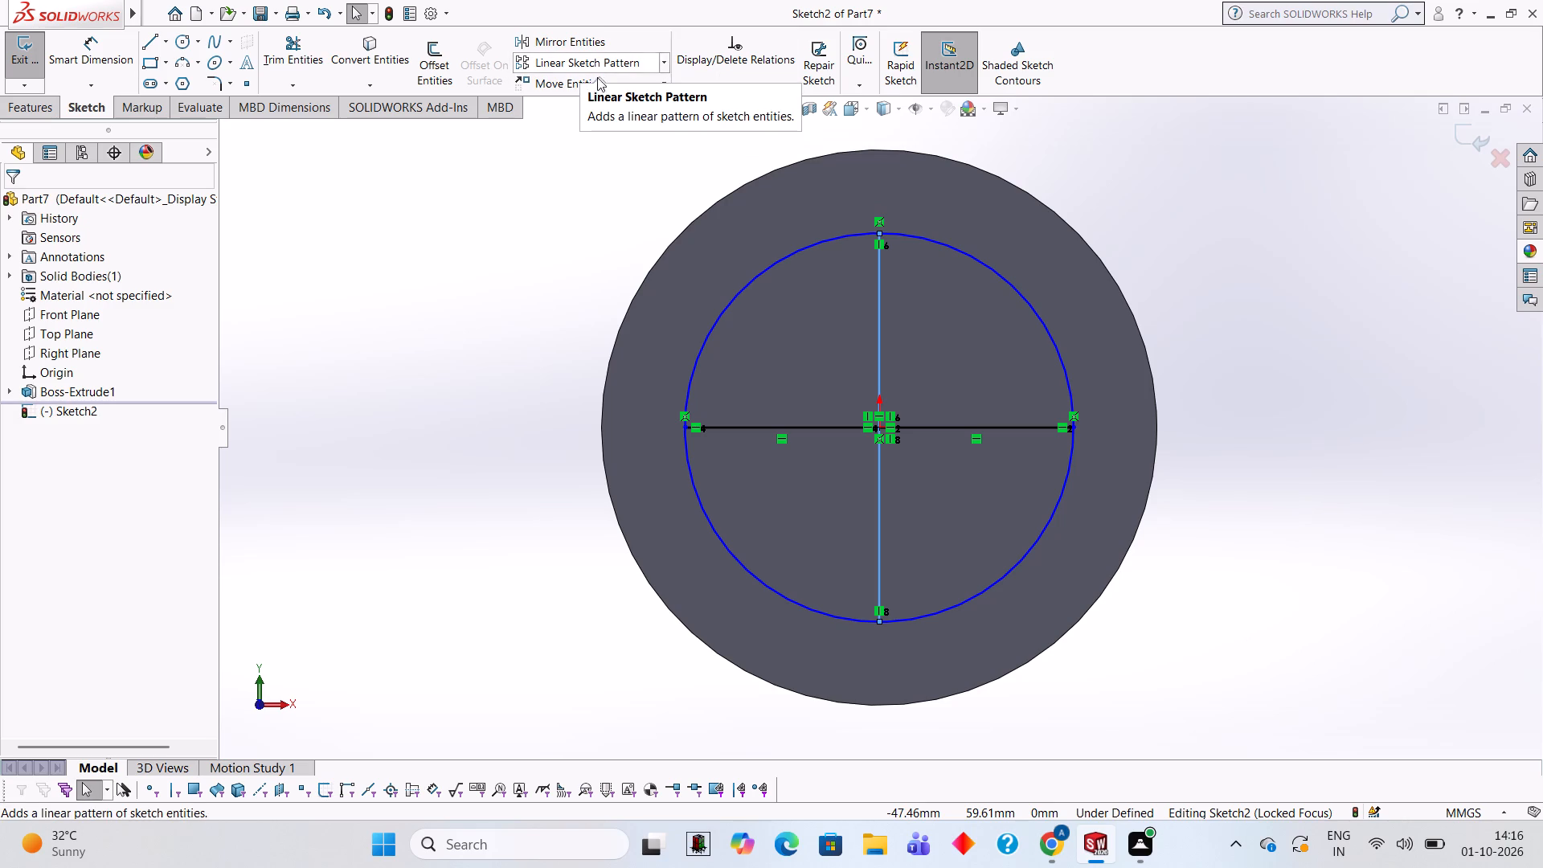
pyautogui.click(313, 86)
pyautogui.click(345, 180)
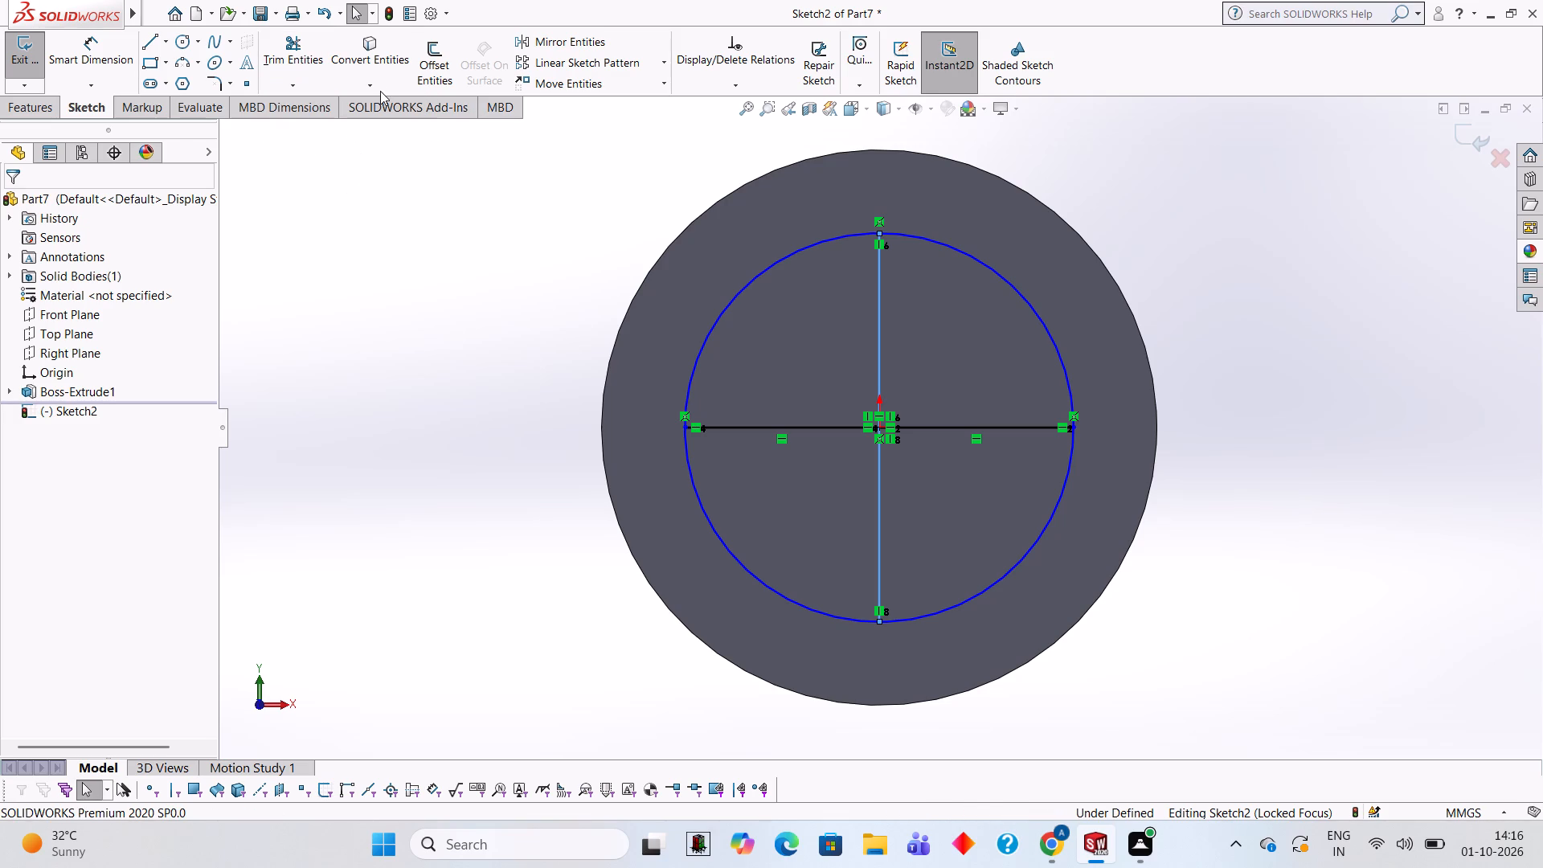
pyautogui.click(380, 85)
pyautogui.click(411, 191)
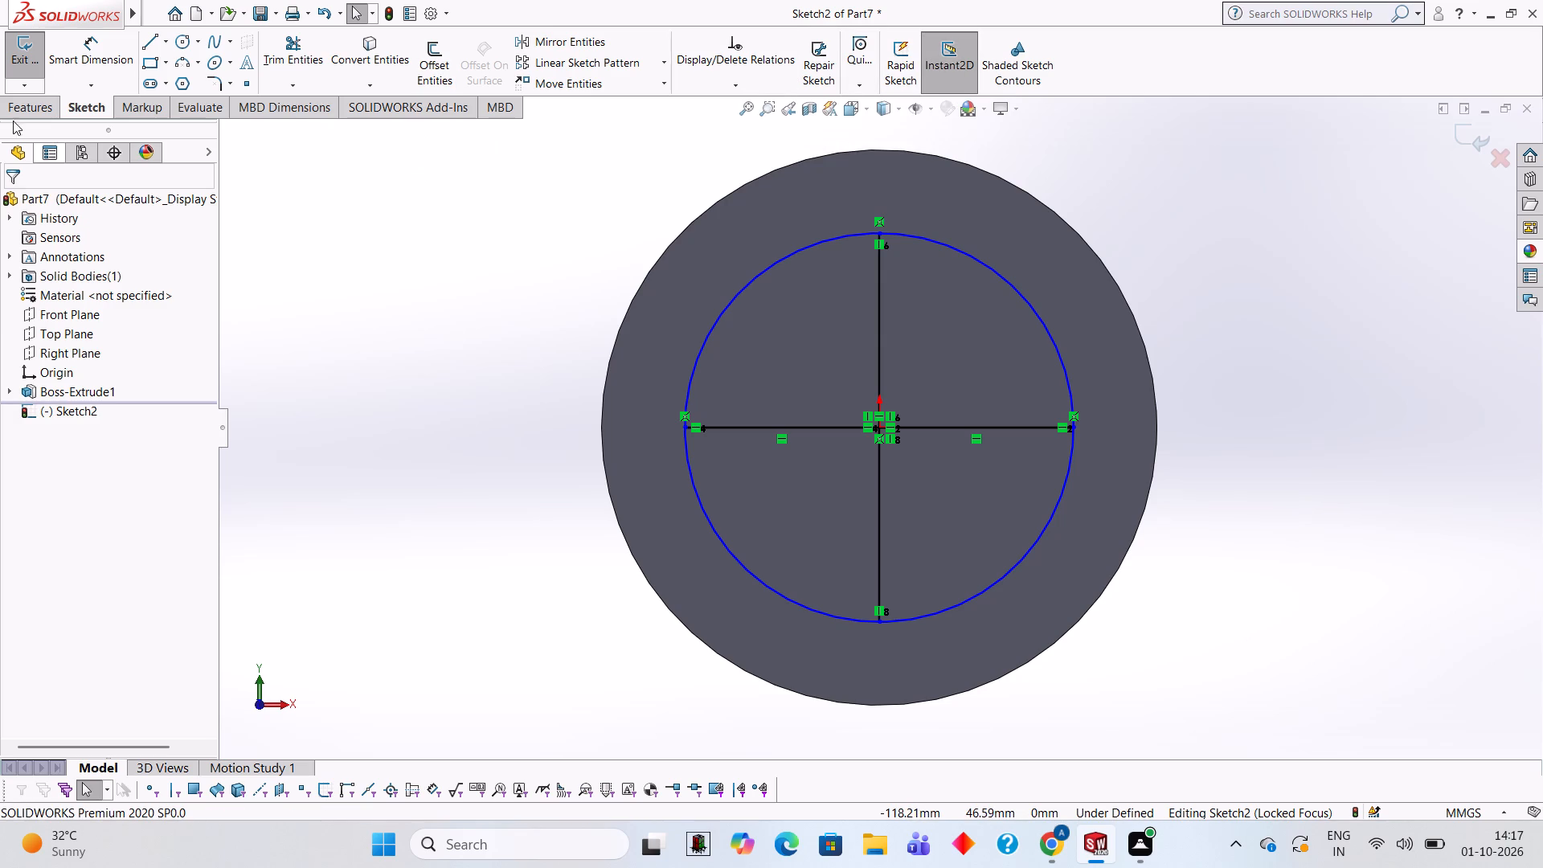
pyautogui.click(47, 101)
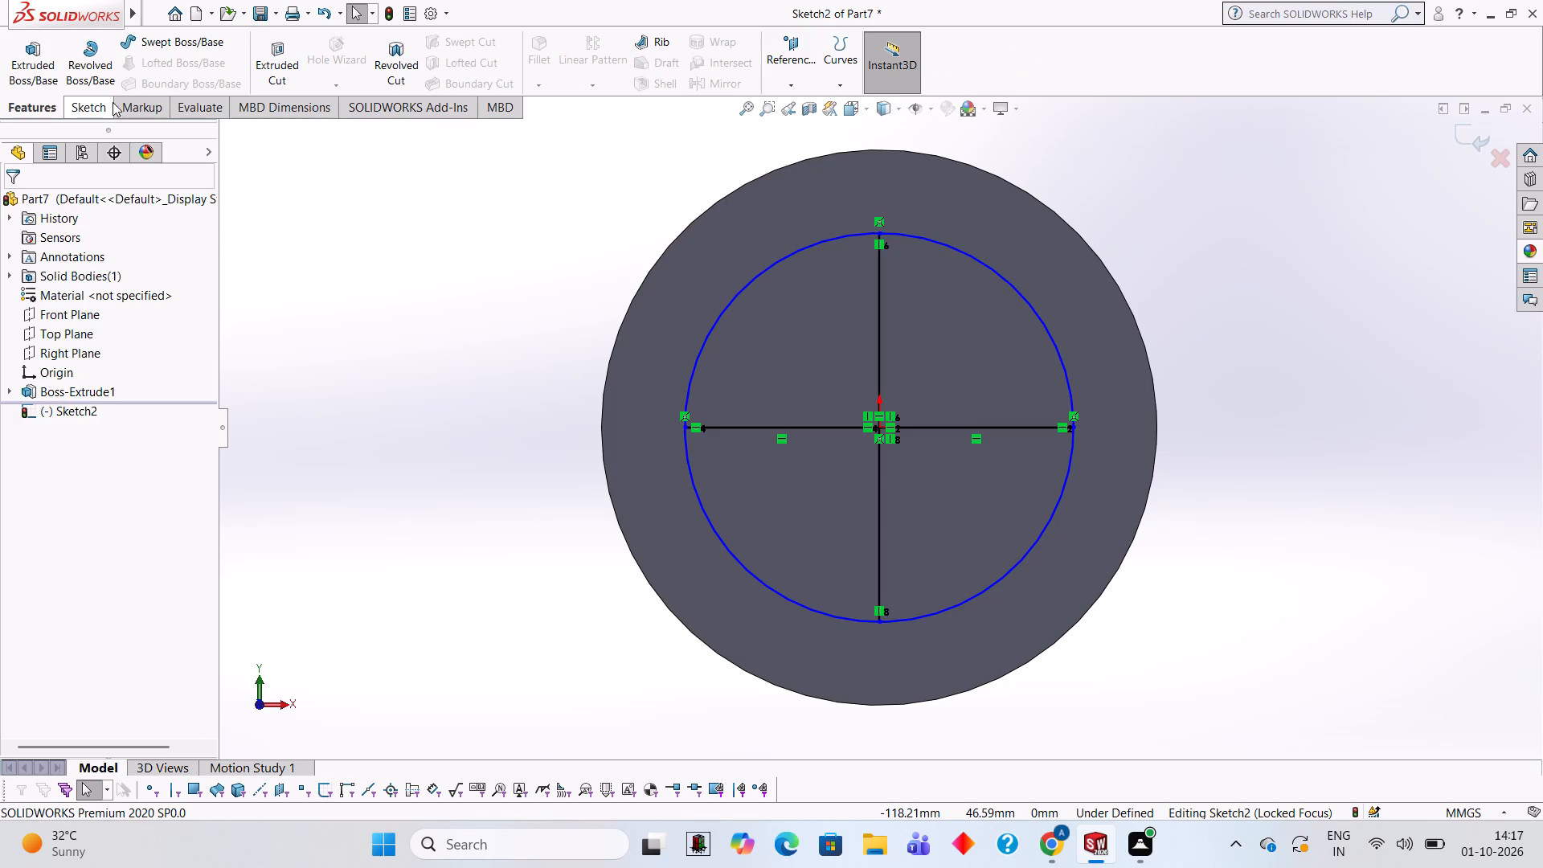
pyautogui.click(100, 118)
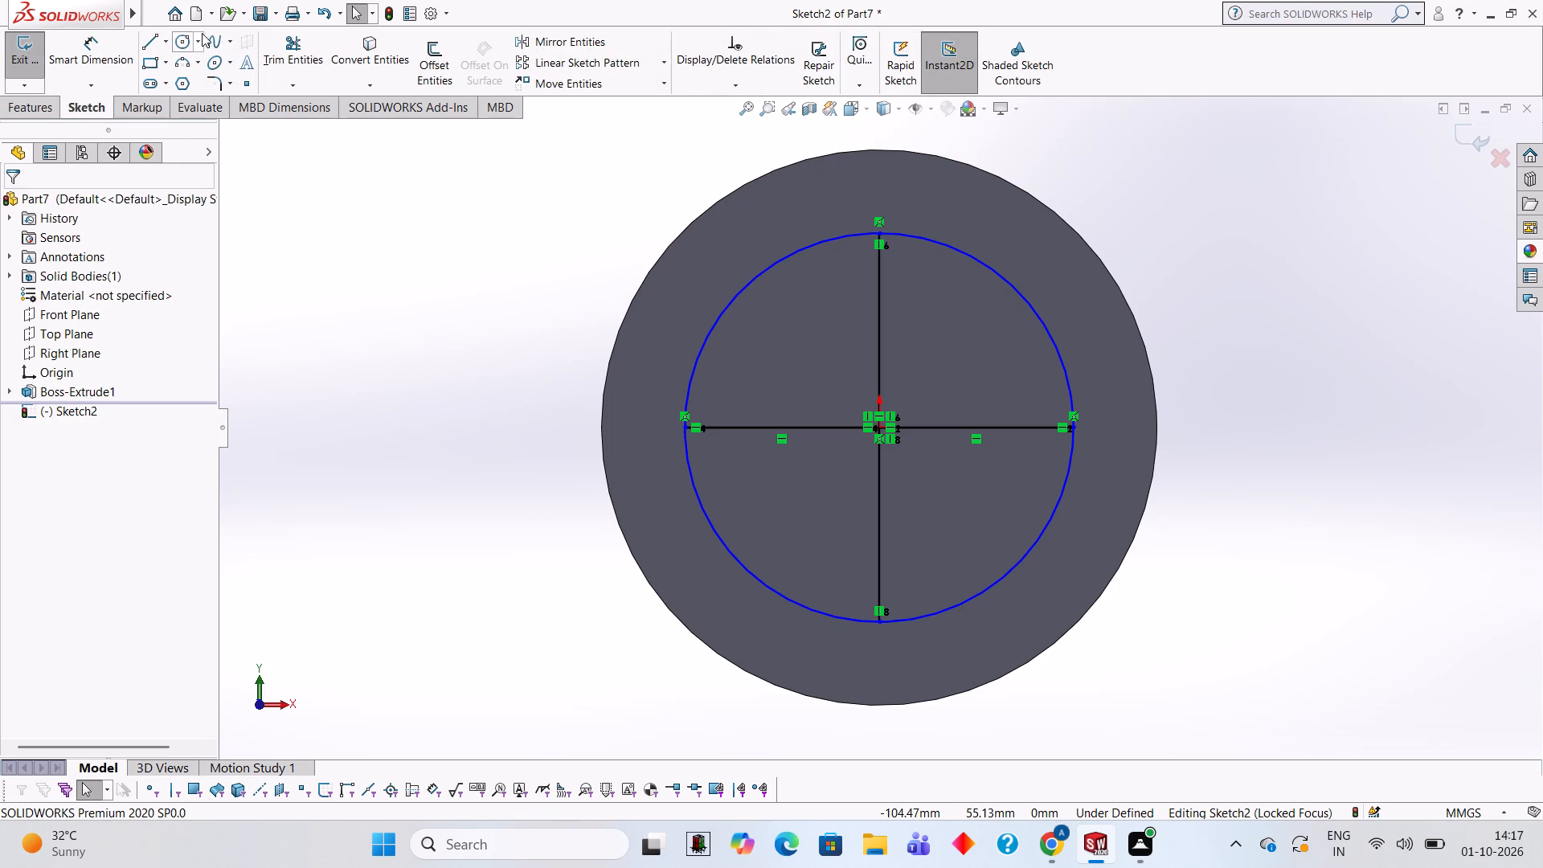
# Sketch a circle of radius 5 mm centred on the layout circle's top quadrant point.
pyautogui.click(180, 34)
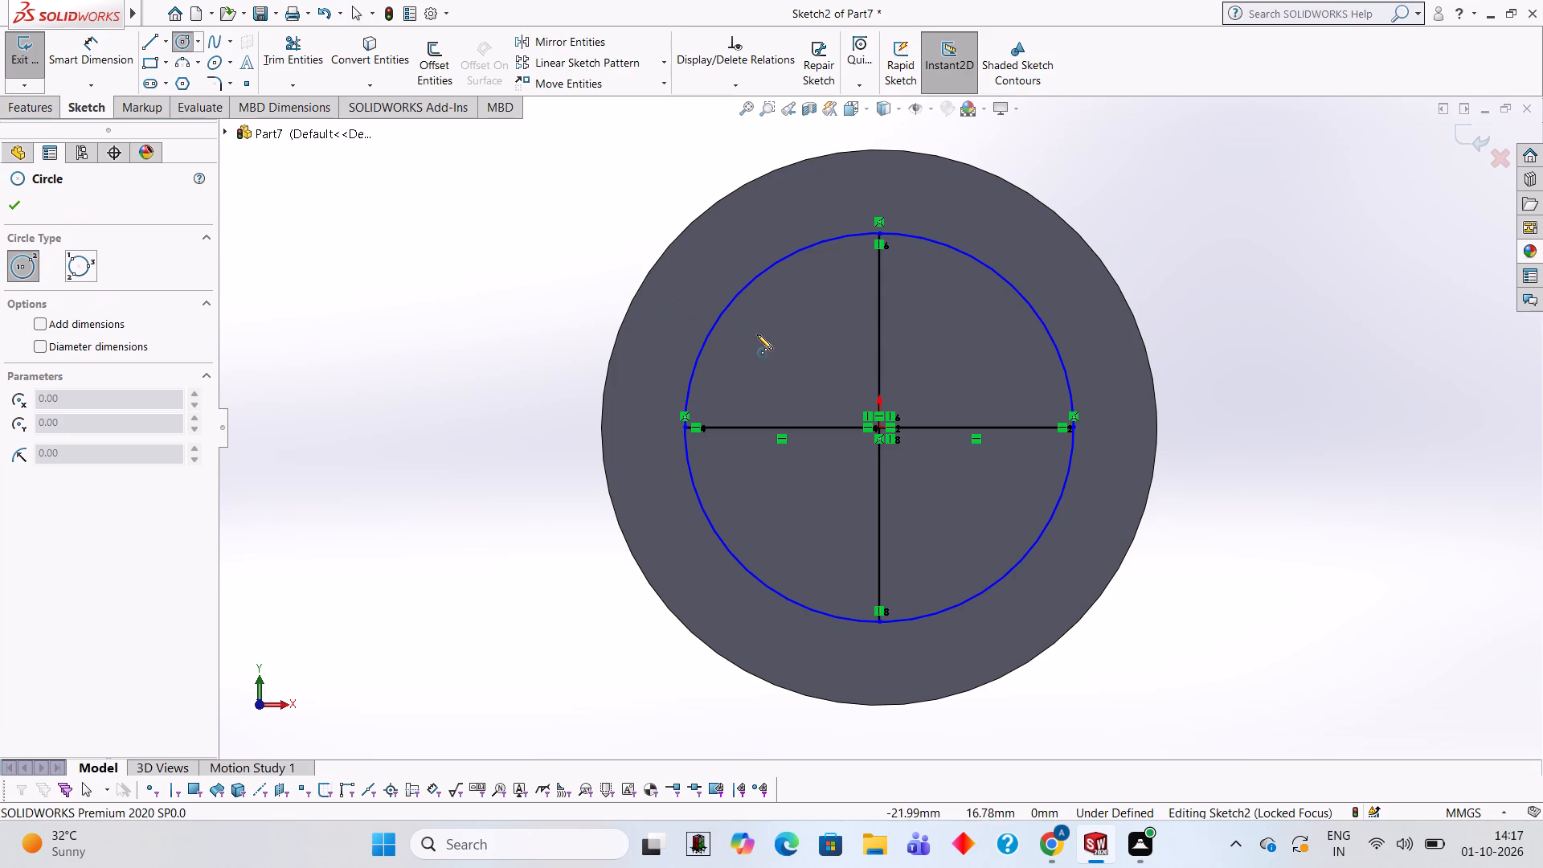
pyautogui.click(877, 232)
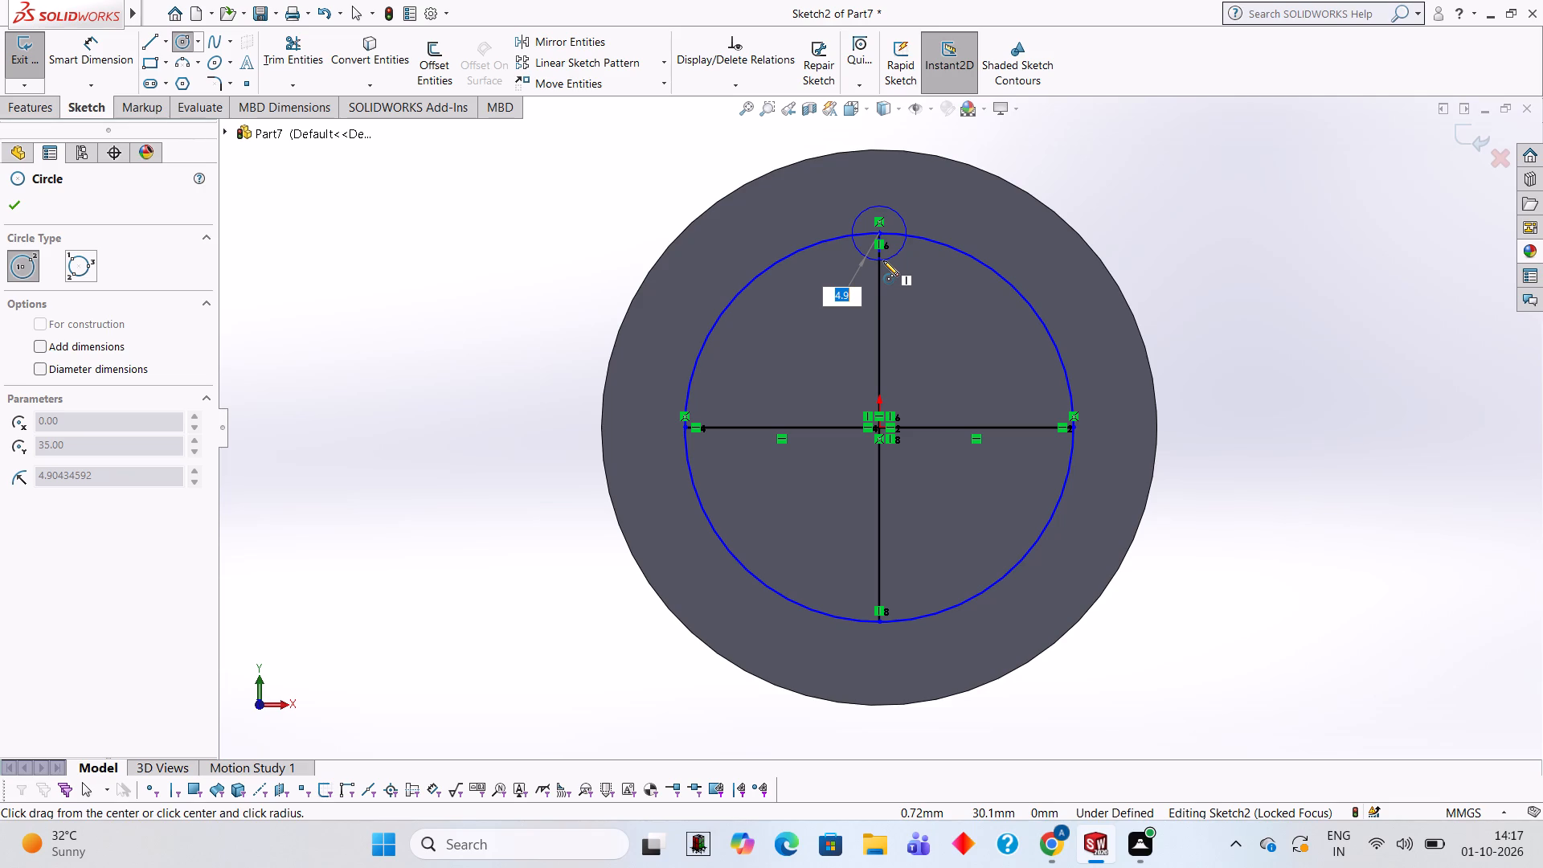
pyautogui.press('5')
pyautogui.press('Return')
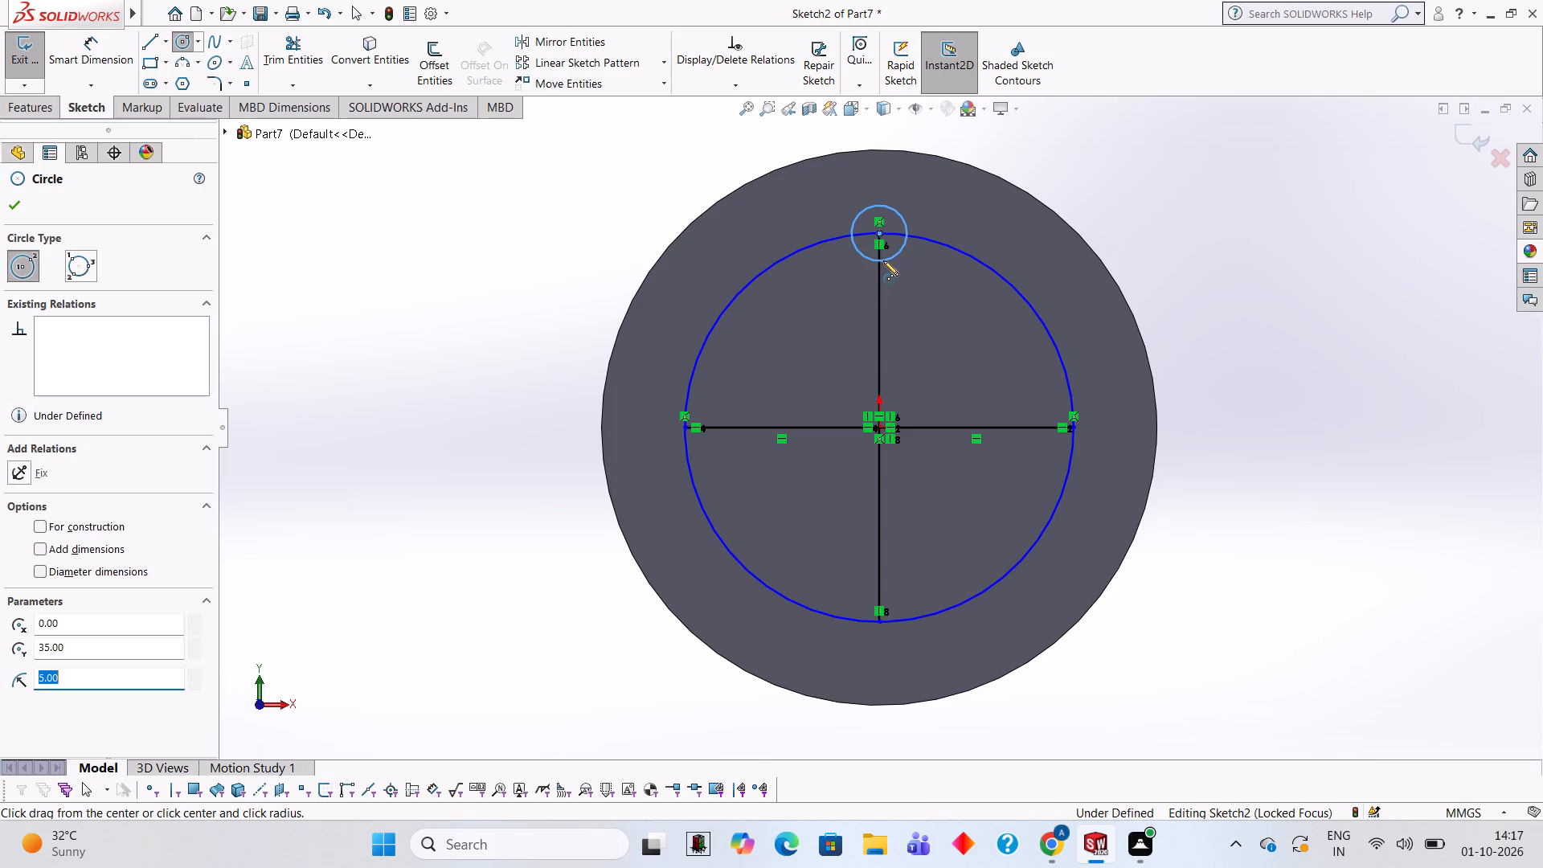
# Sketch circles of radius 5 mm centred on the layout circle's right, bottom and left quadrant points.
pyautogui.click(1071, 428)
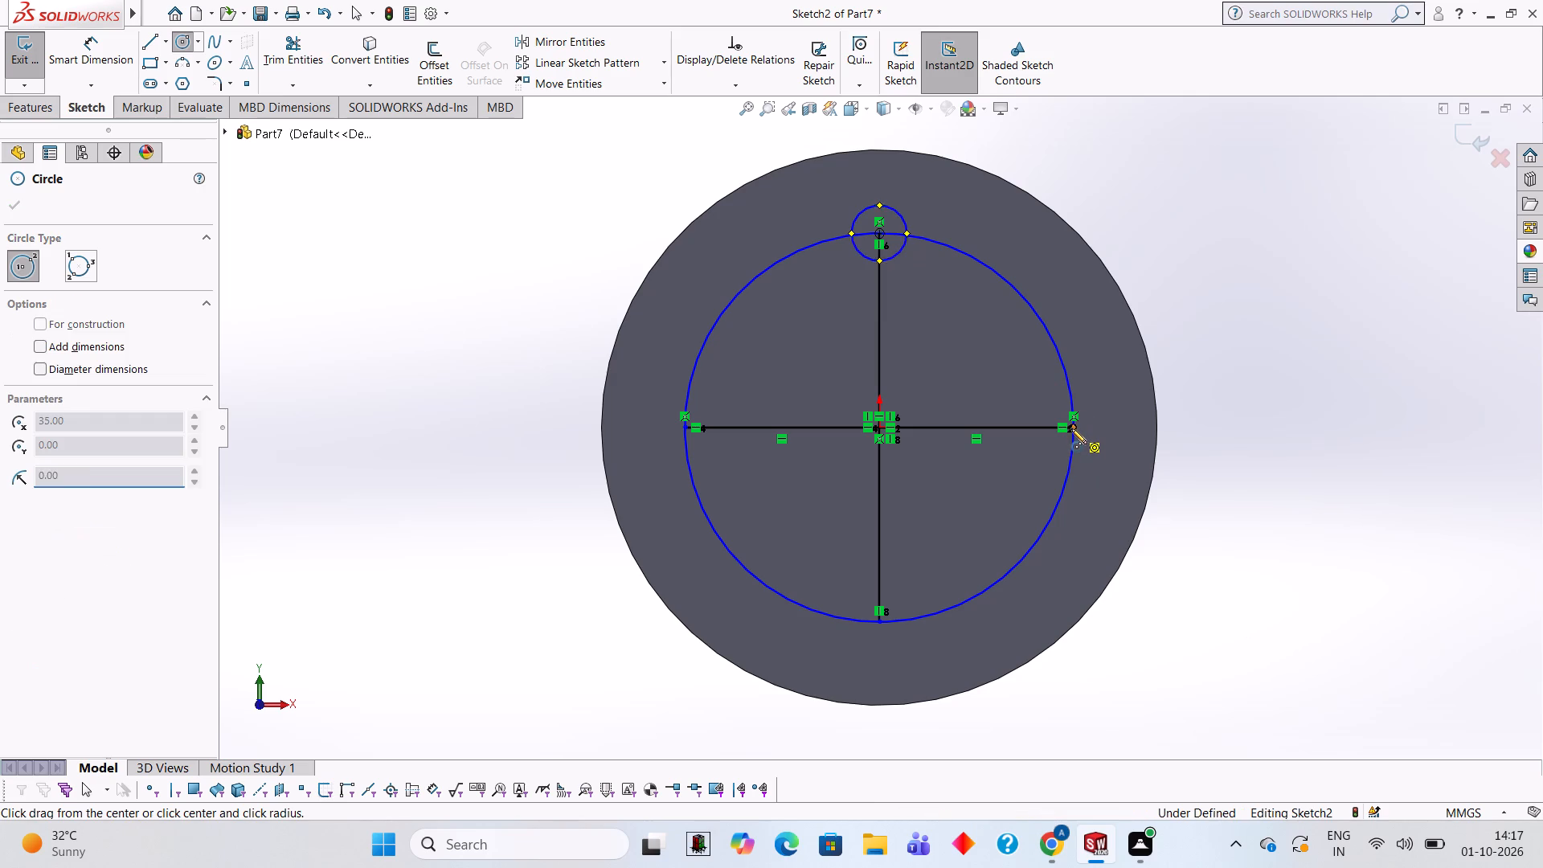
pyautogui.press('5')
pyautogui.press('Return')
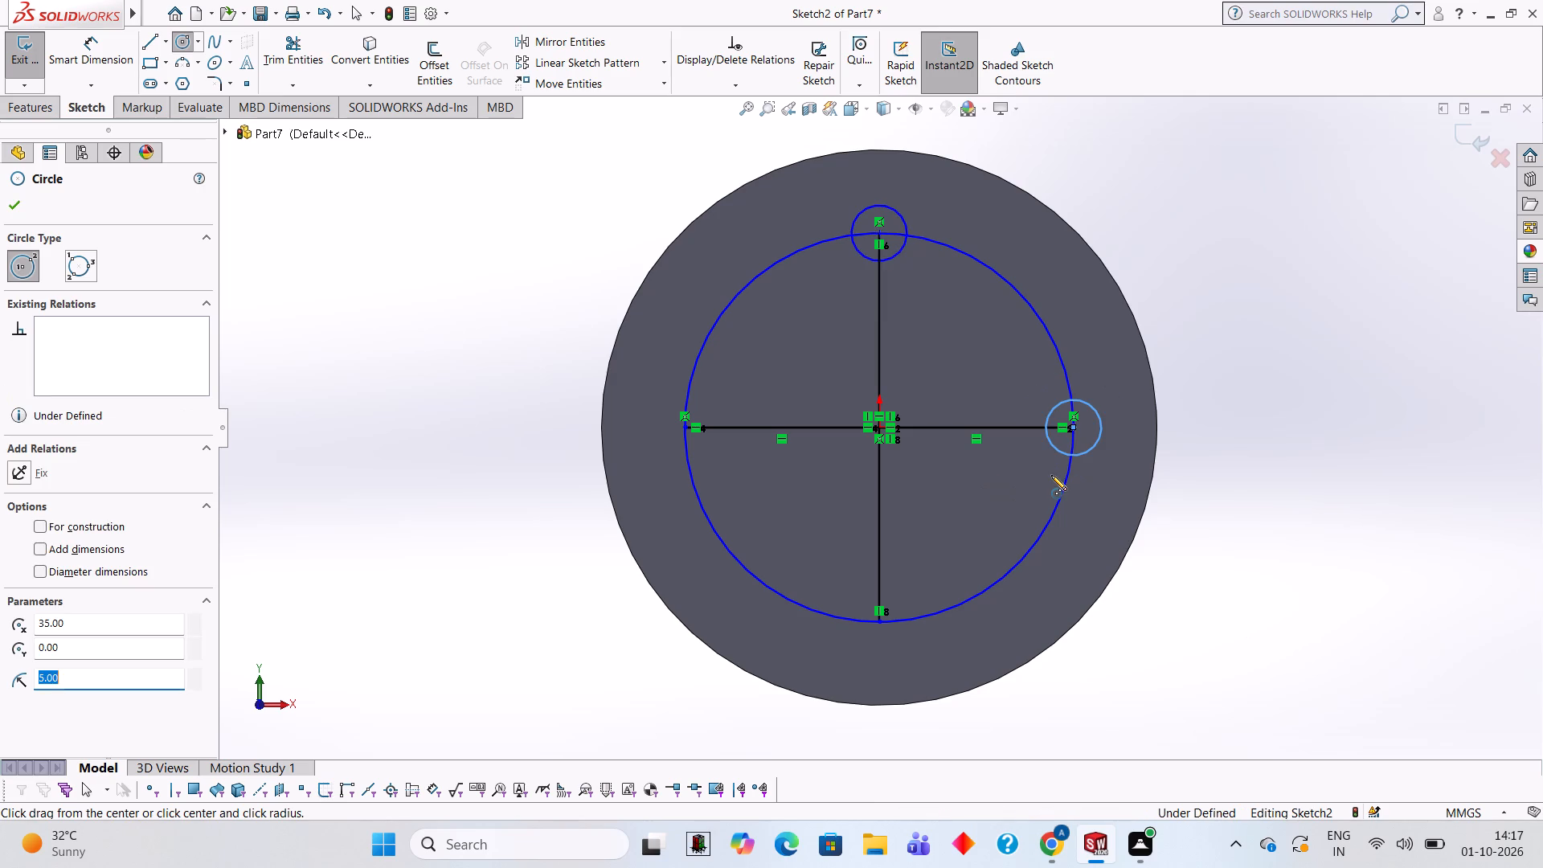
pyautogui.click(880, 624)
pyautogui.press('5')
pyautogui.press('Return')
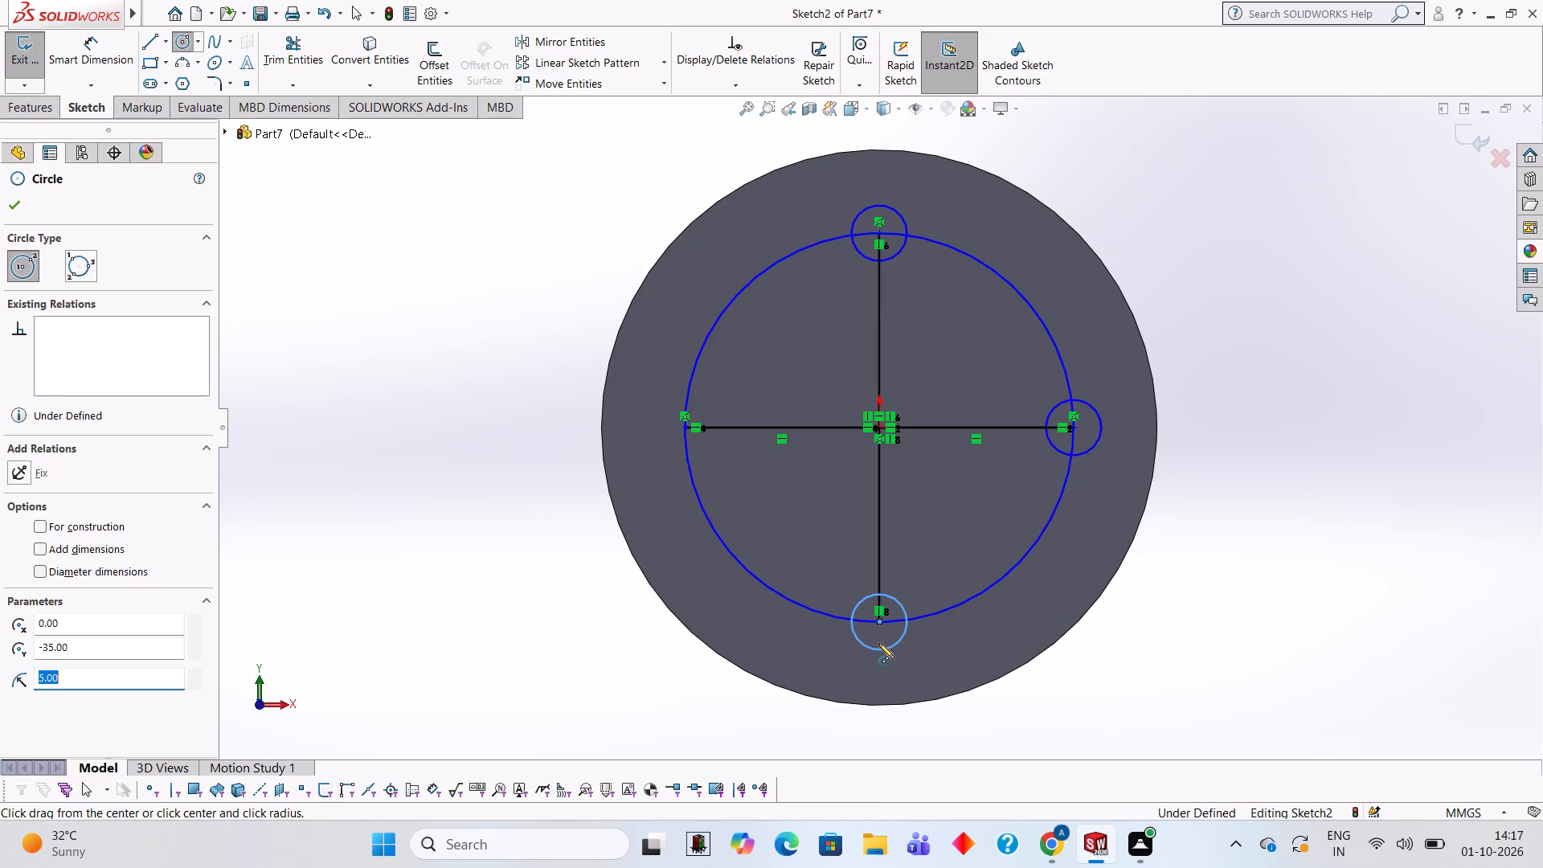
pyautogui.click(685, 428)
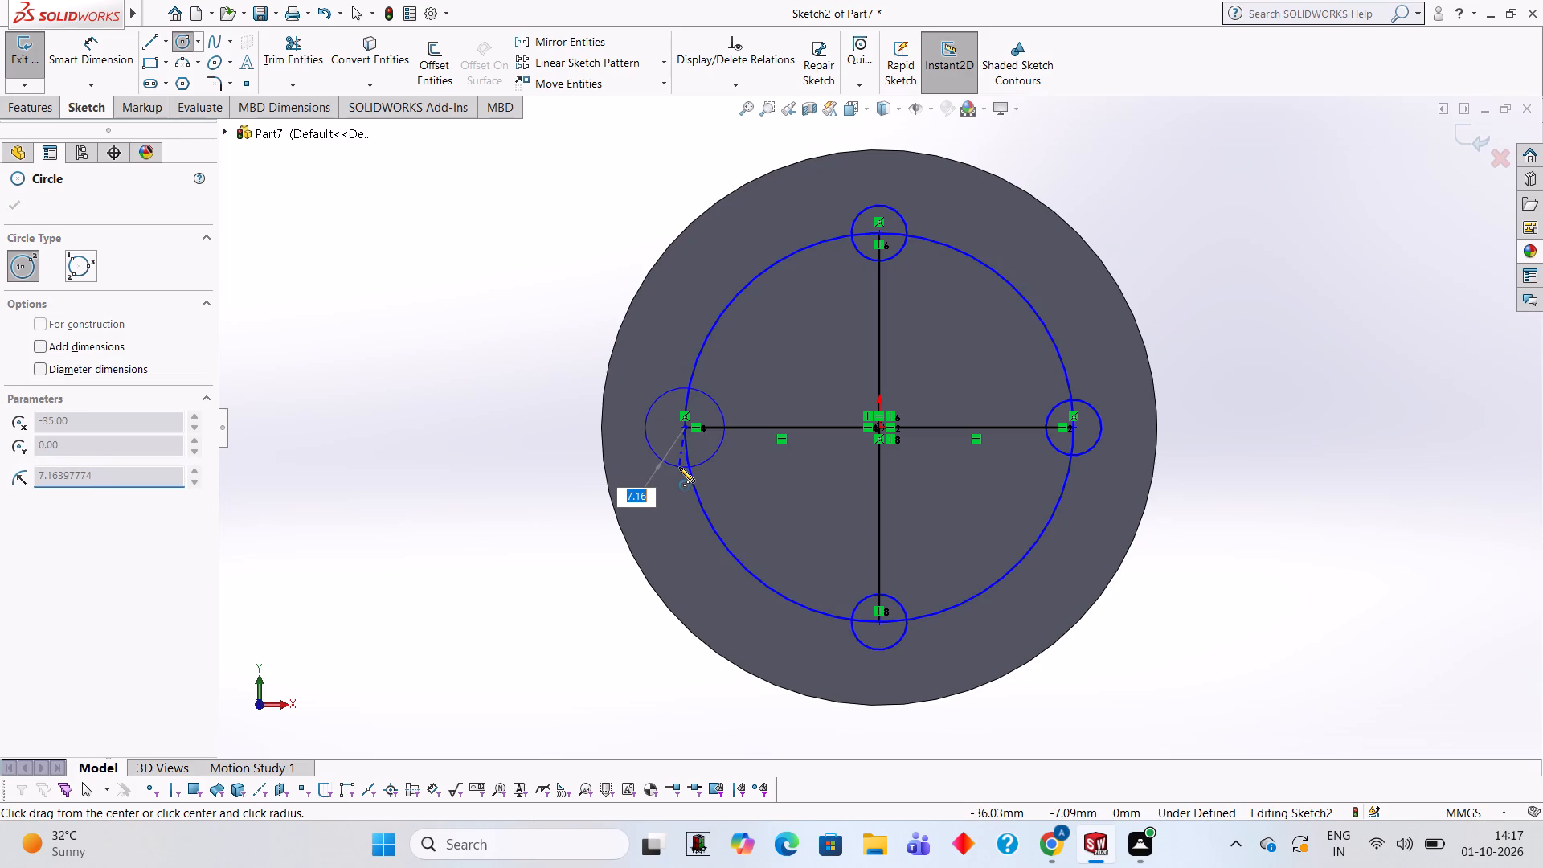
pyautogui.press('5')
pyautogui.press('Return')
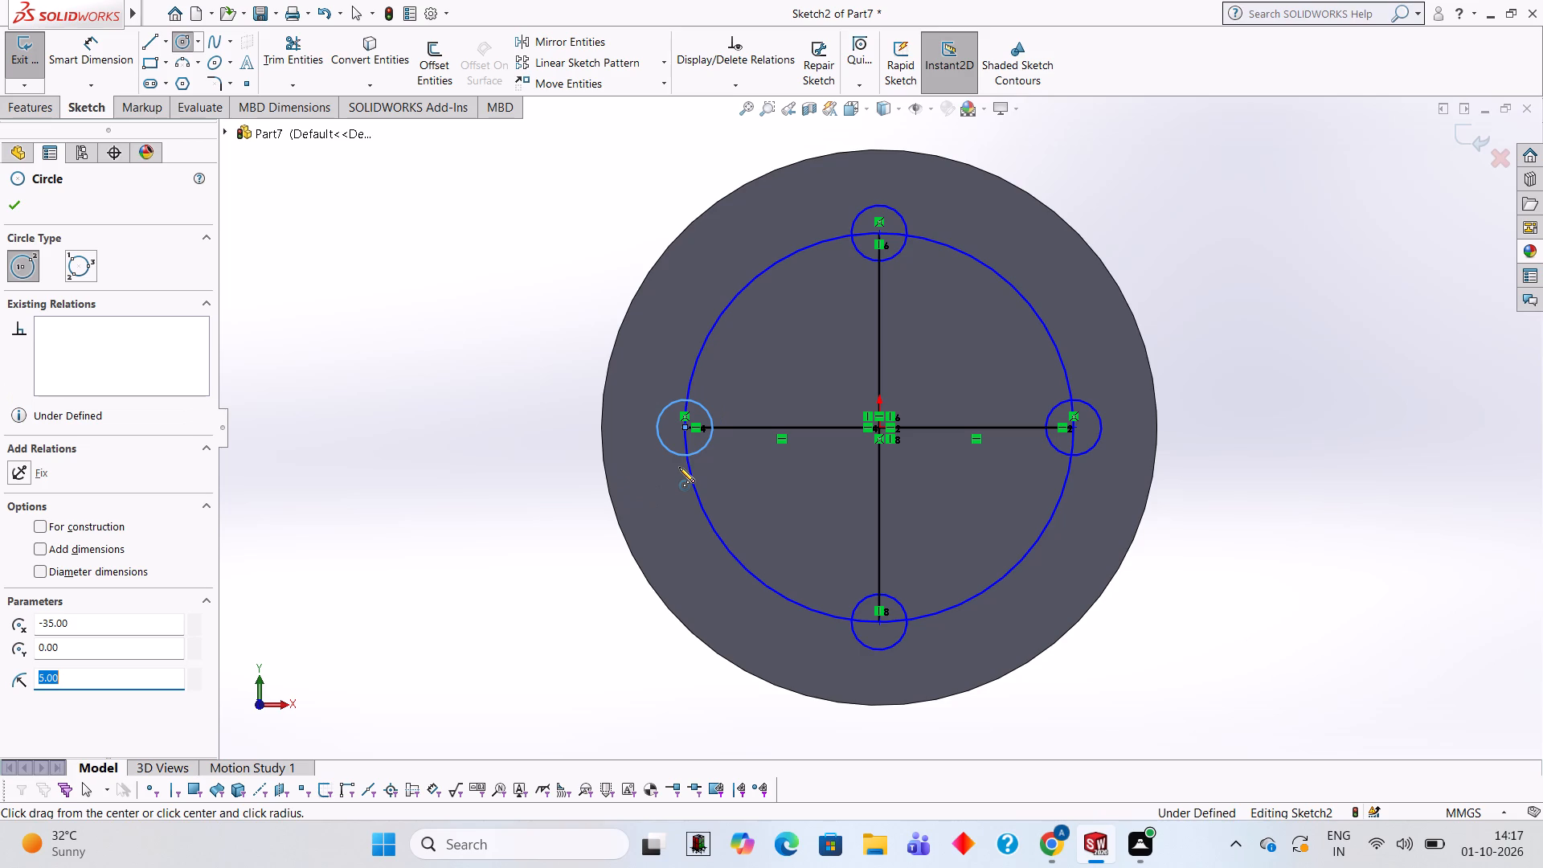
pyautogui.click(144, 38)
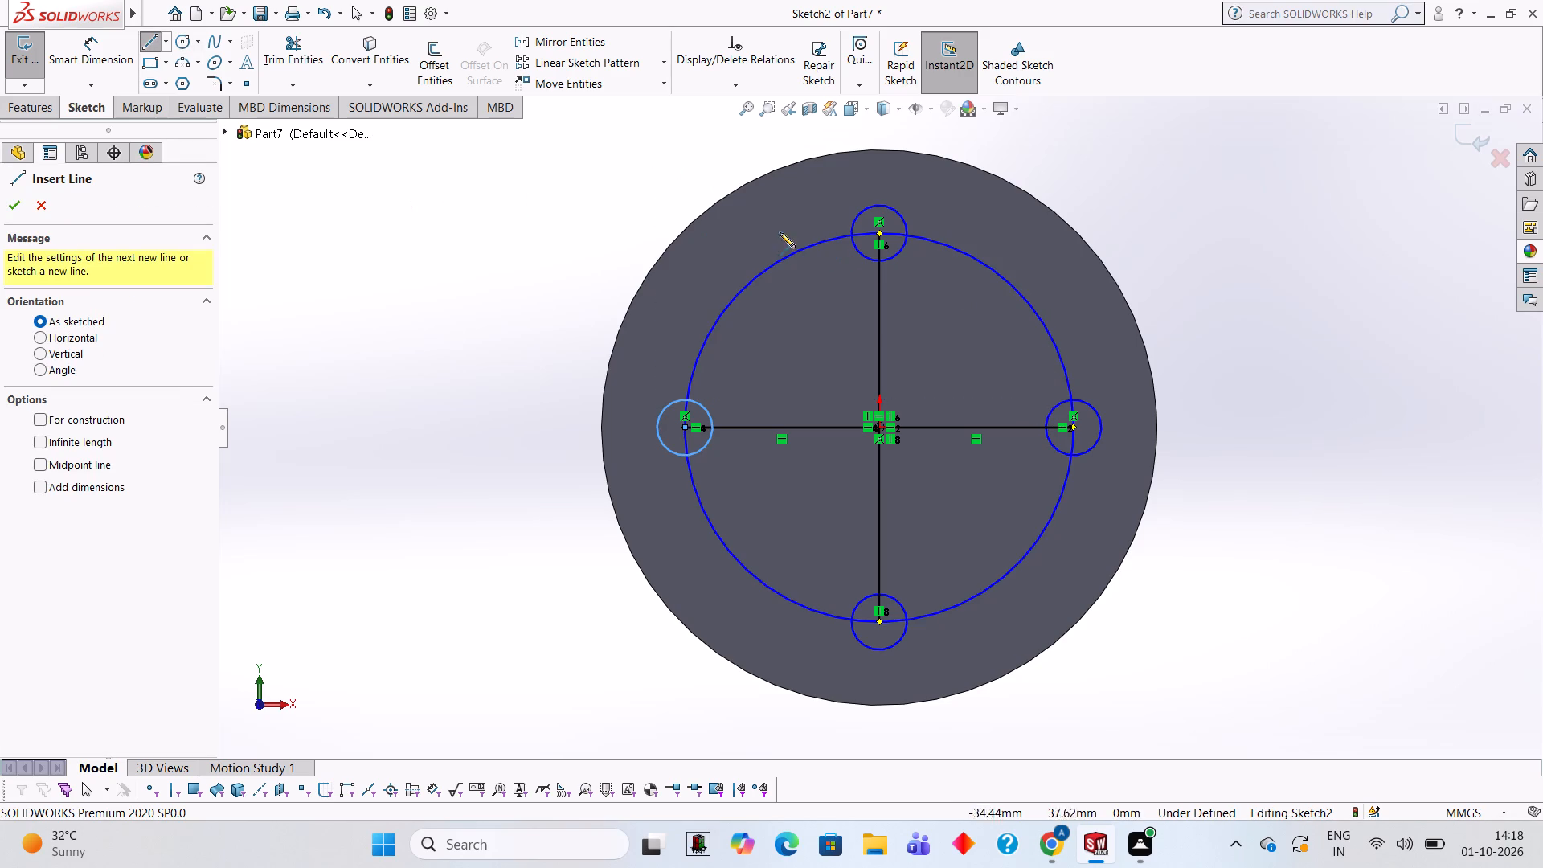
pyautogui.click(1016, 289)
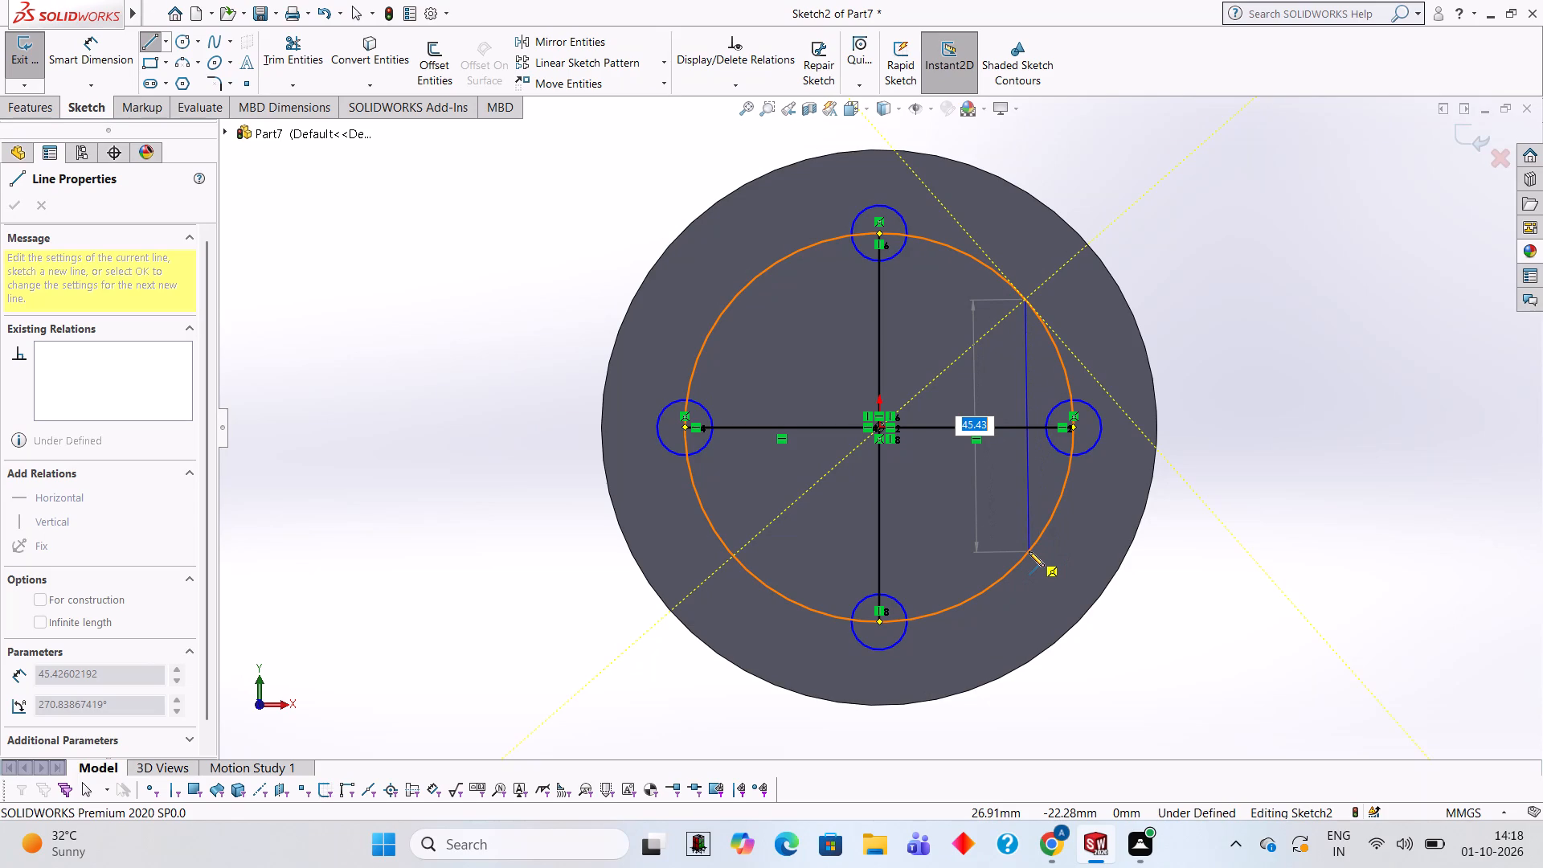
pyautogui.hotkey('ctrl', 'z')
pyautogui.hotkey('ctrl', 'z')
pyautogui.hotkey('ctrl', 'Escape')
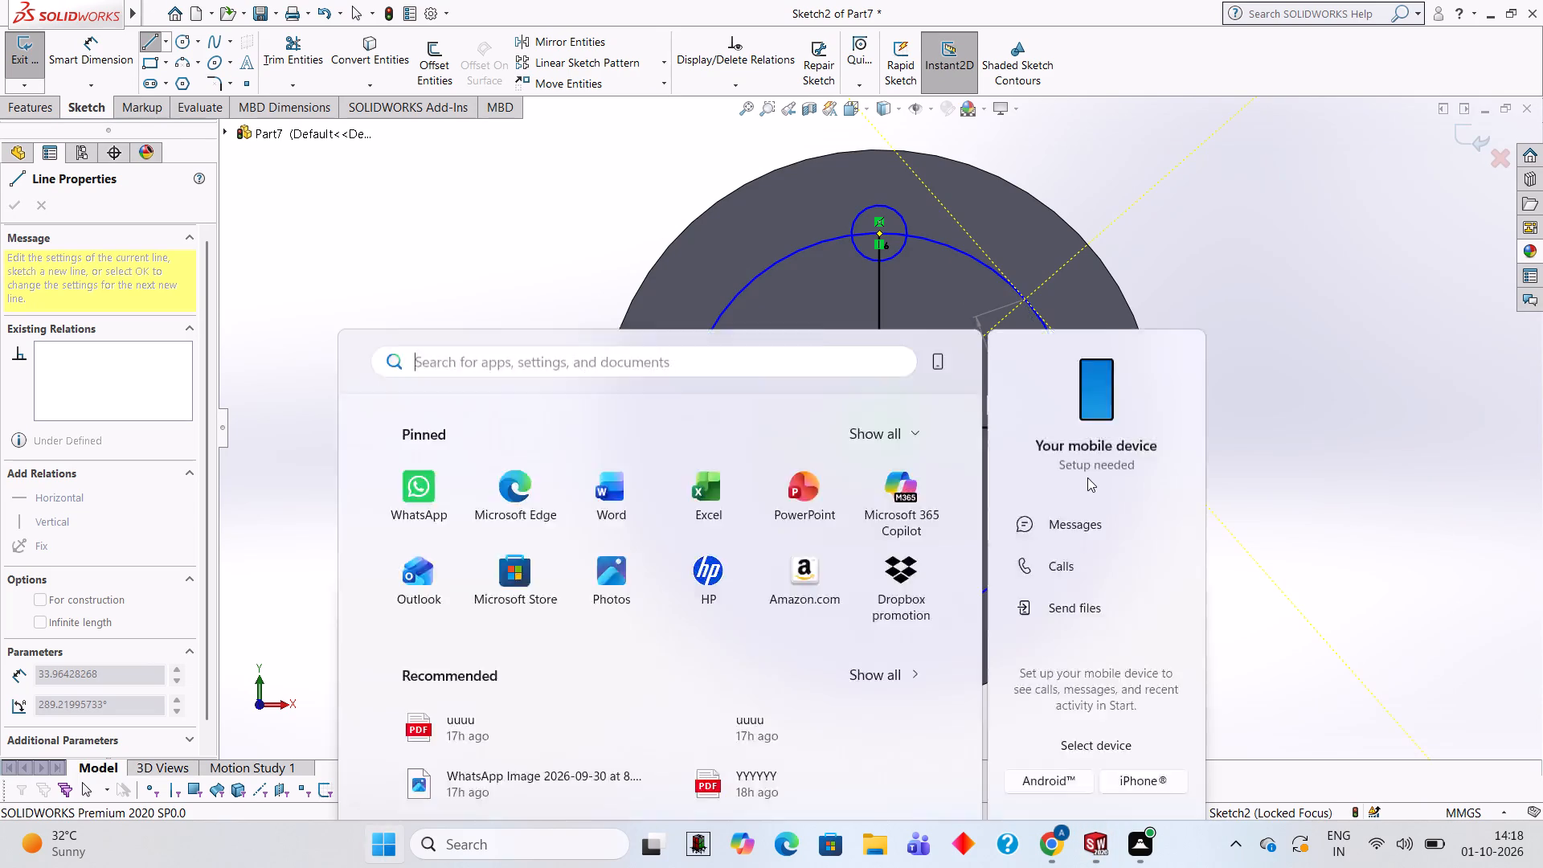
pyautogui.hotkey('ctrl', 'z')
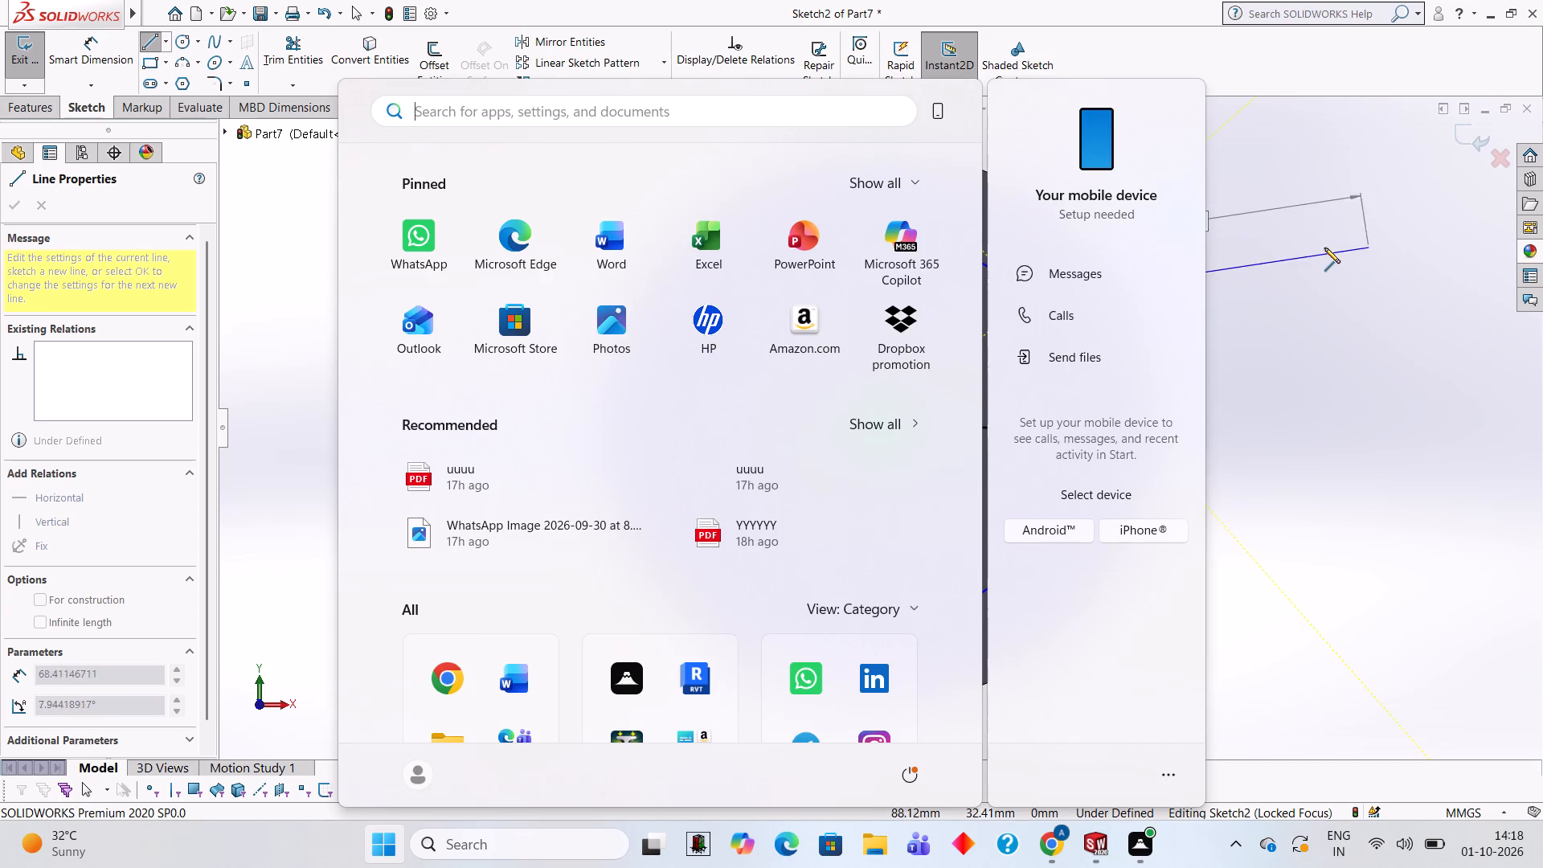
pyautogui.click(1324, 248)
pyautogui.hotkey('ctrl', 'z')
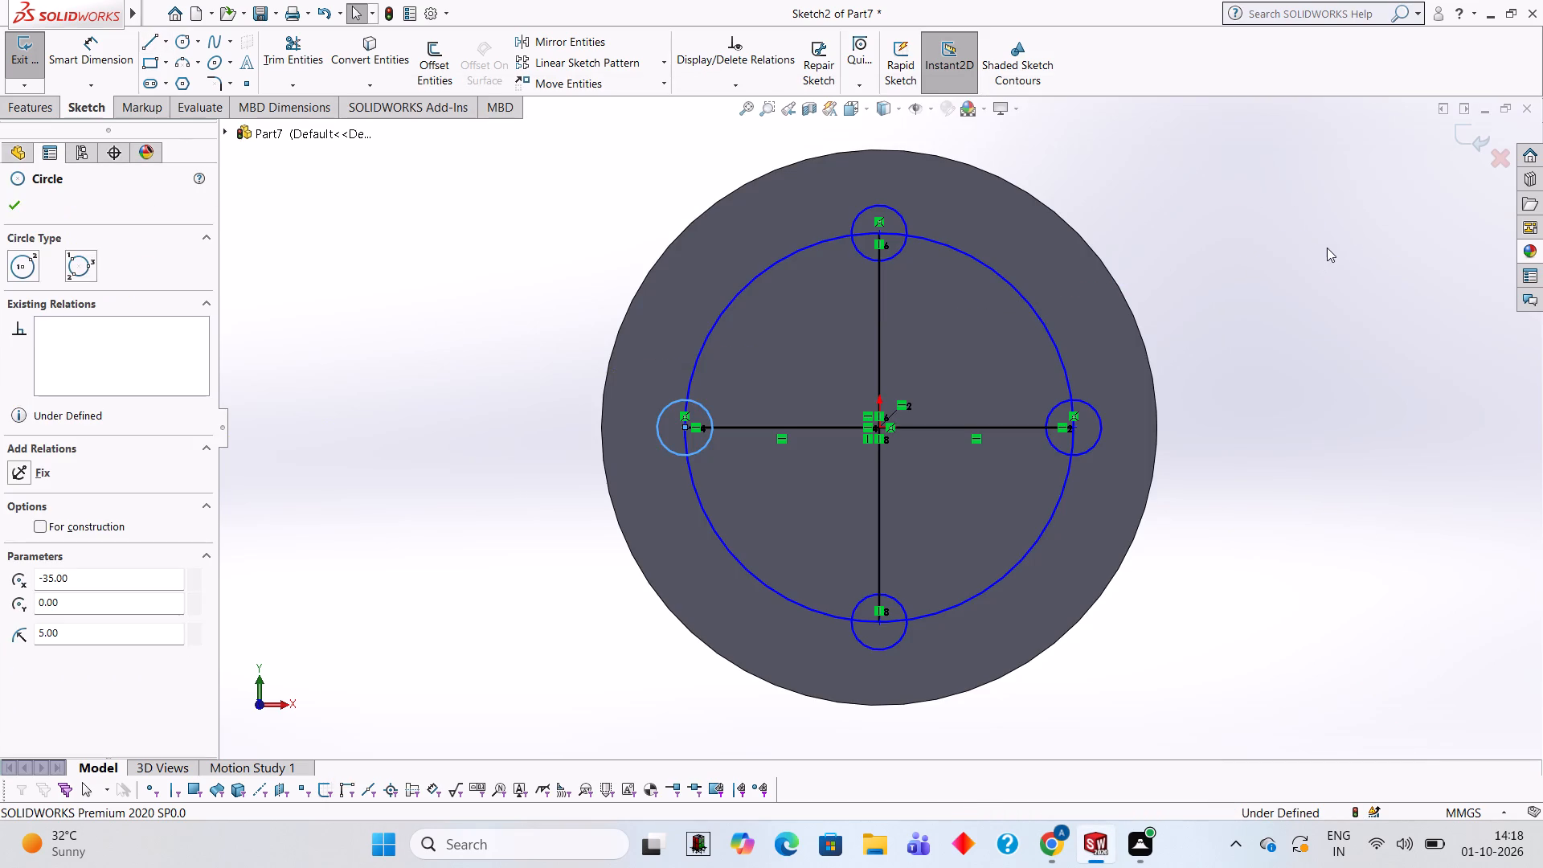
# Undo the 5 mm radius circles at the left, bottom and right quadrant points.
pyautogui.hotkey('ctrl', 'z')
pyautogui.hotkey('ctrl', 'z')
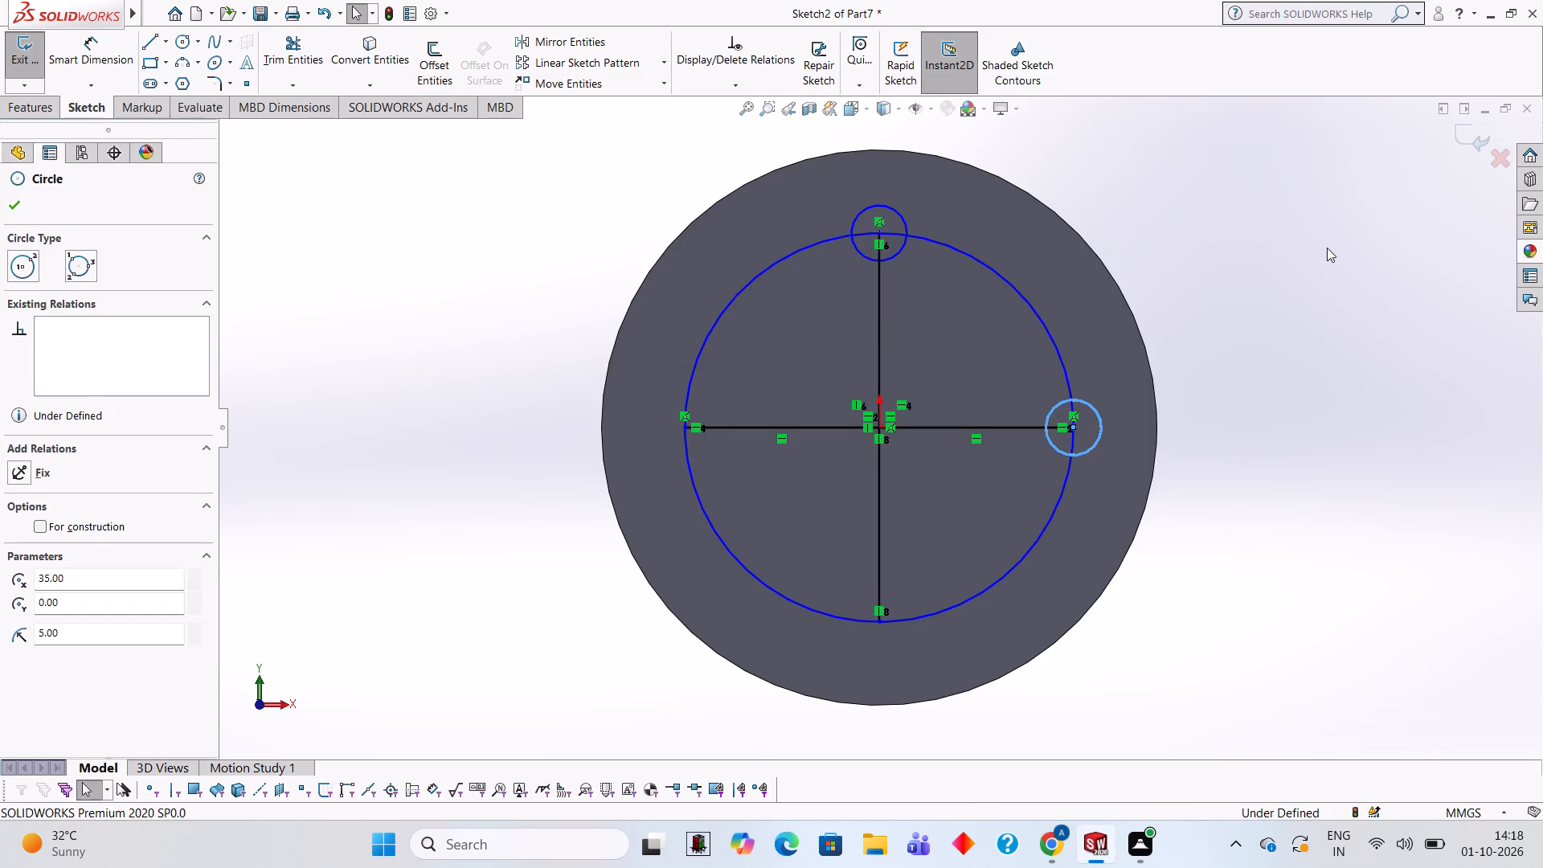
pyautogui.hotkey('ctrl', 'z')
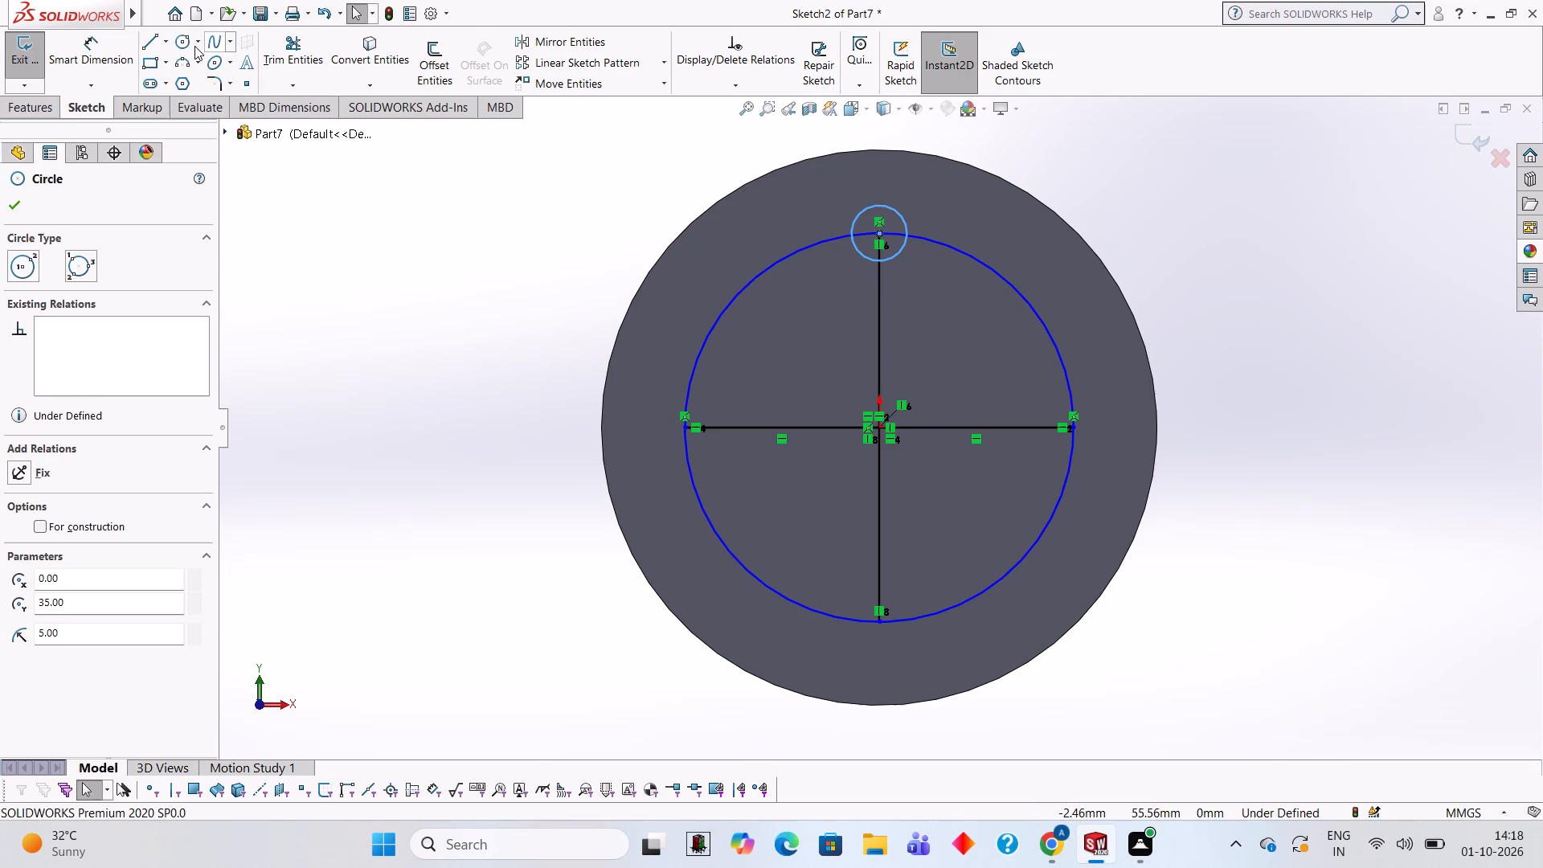
# Sketch a circle of radius 5 mm centred on the layout circle's bottom quadrant point.
pyautogui.click(175, 39)
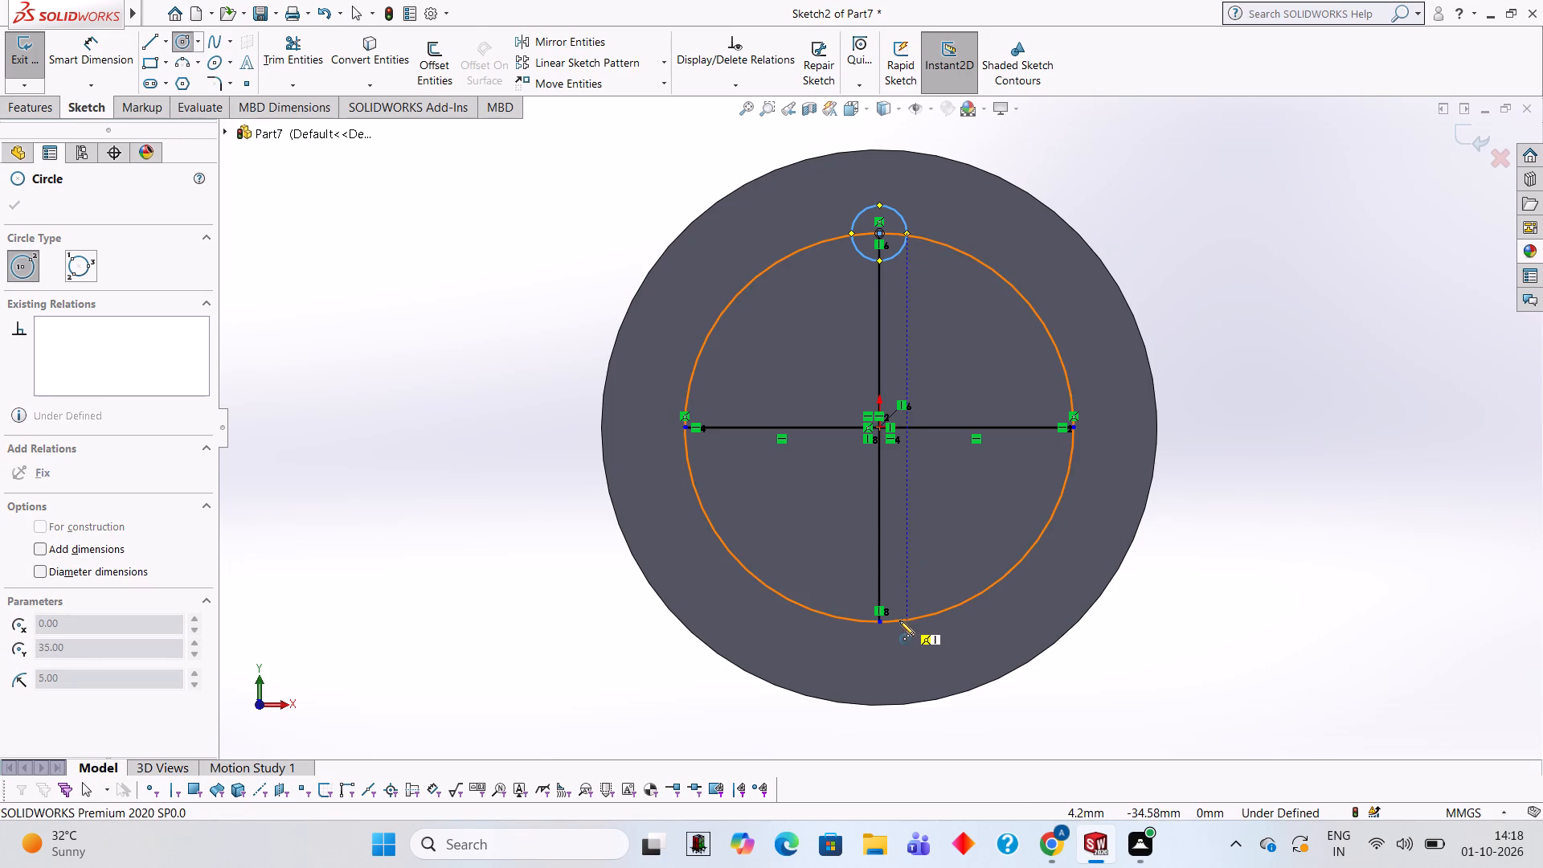
pyautogui.click(878, 621)
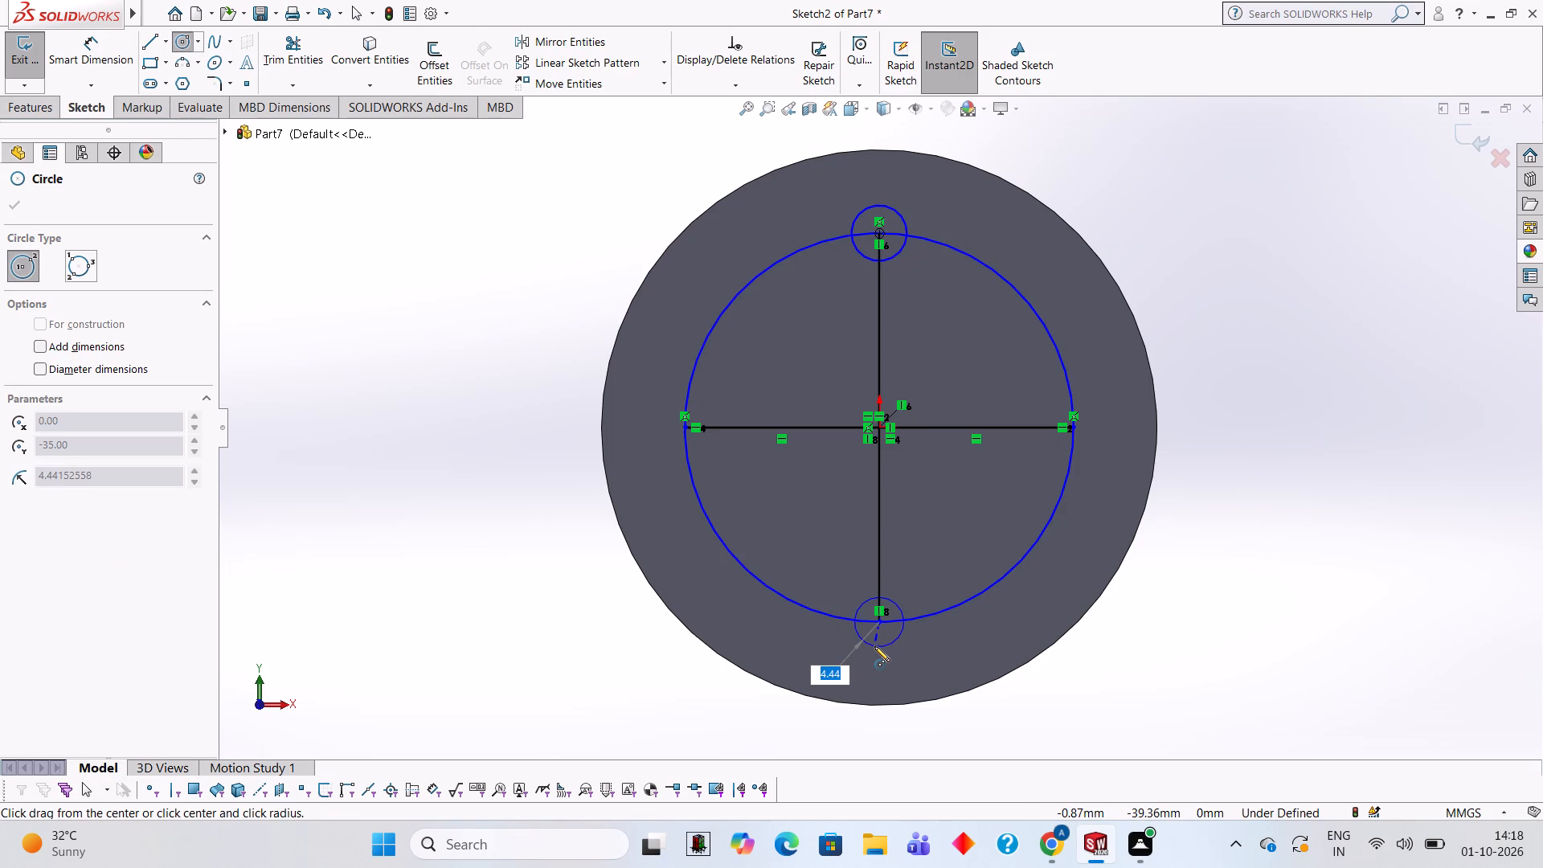
pyautogui.press('5')
pyautogui.press('Return')
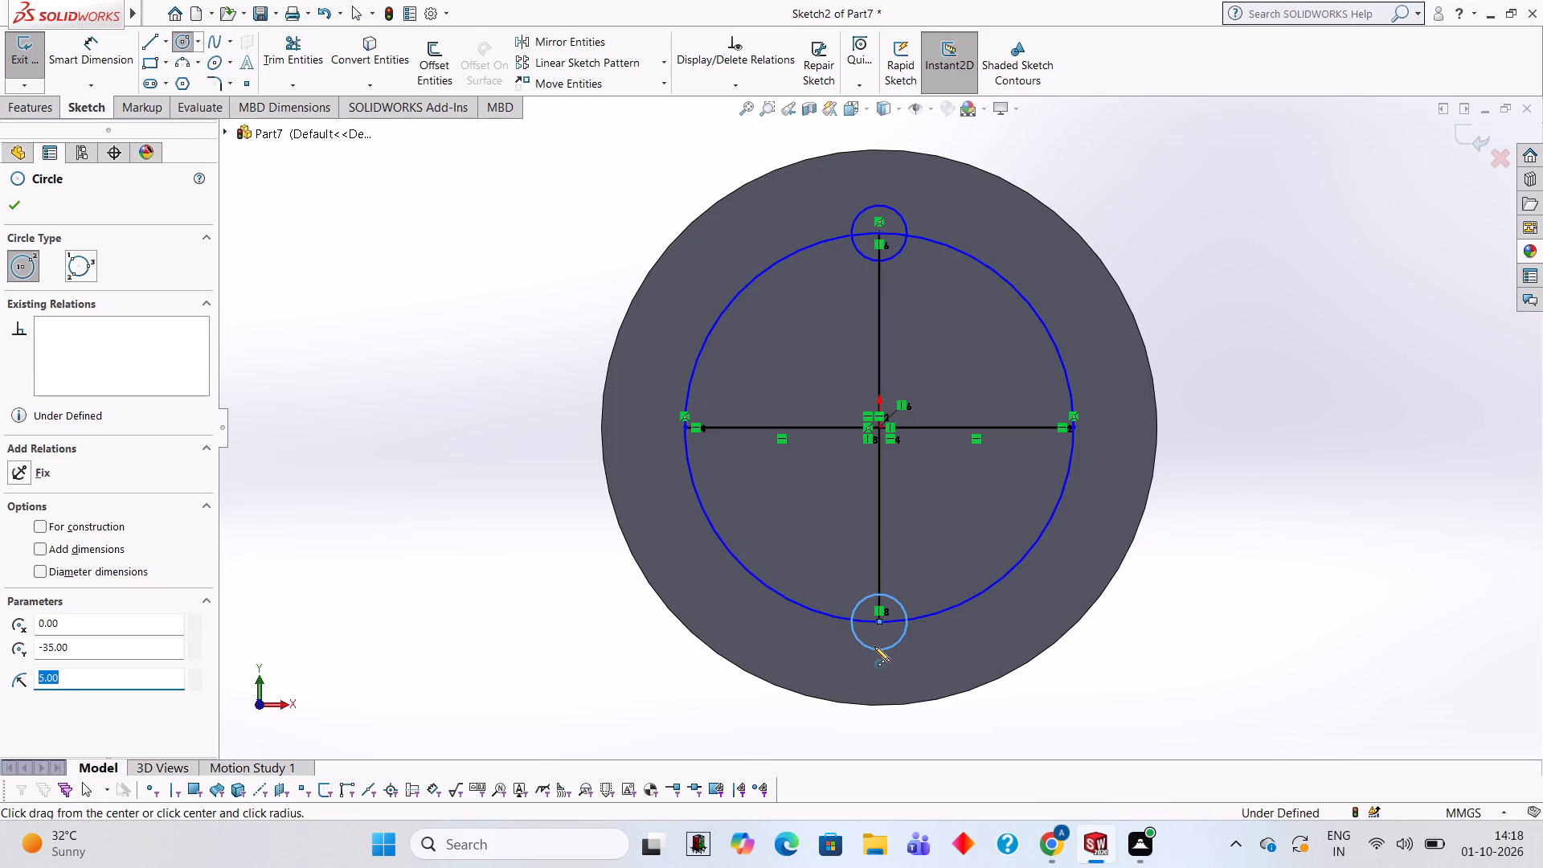
# Sketch two angled lines from the centre past the disc's edge, about 62 mm long at 30° and about 58 mm long at 210°.
pyautogui.click(155, 36)
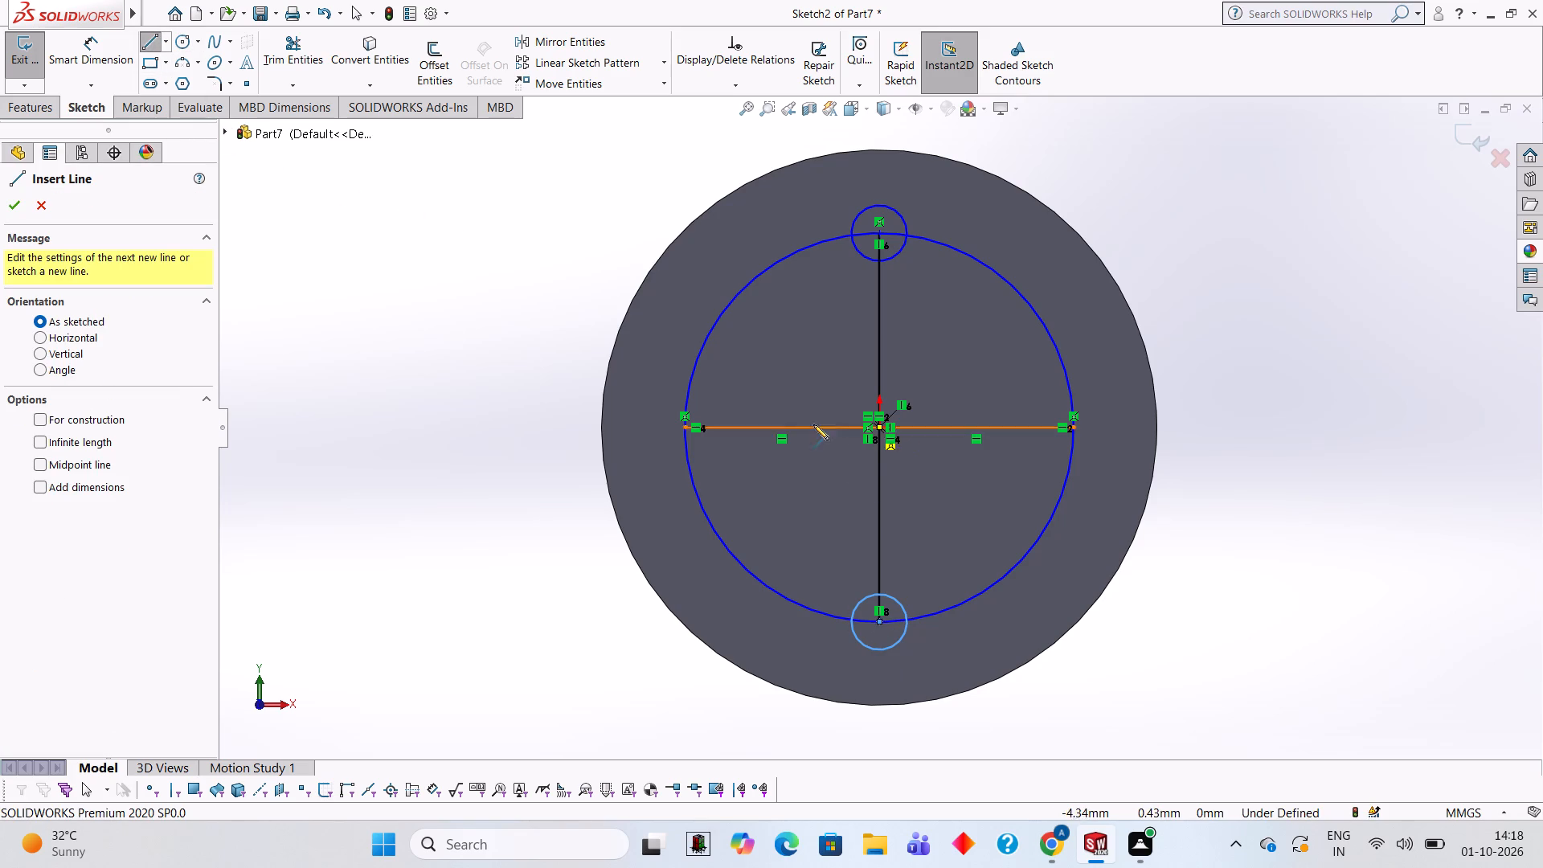
pyautogui.click(46, 373)
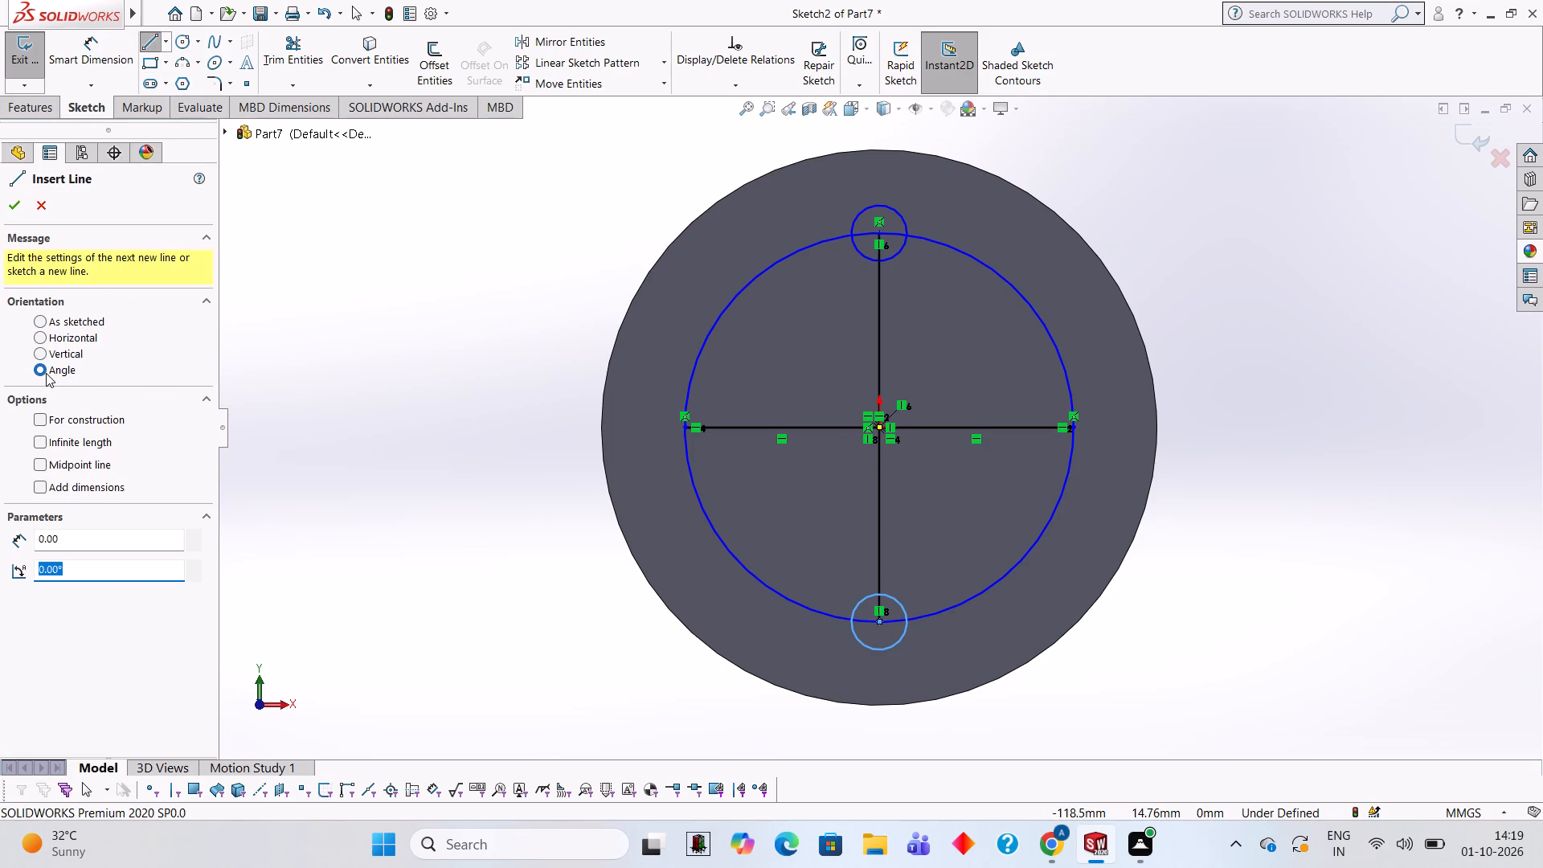
pyautogui.write('30')
pyautogui.press('Return')
pyautogui.click(877, 426)
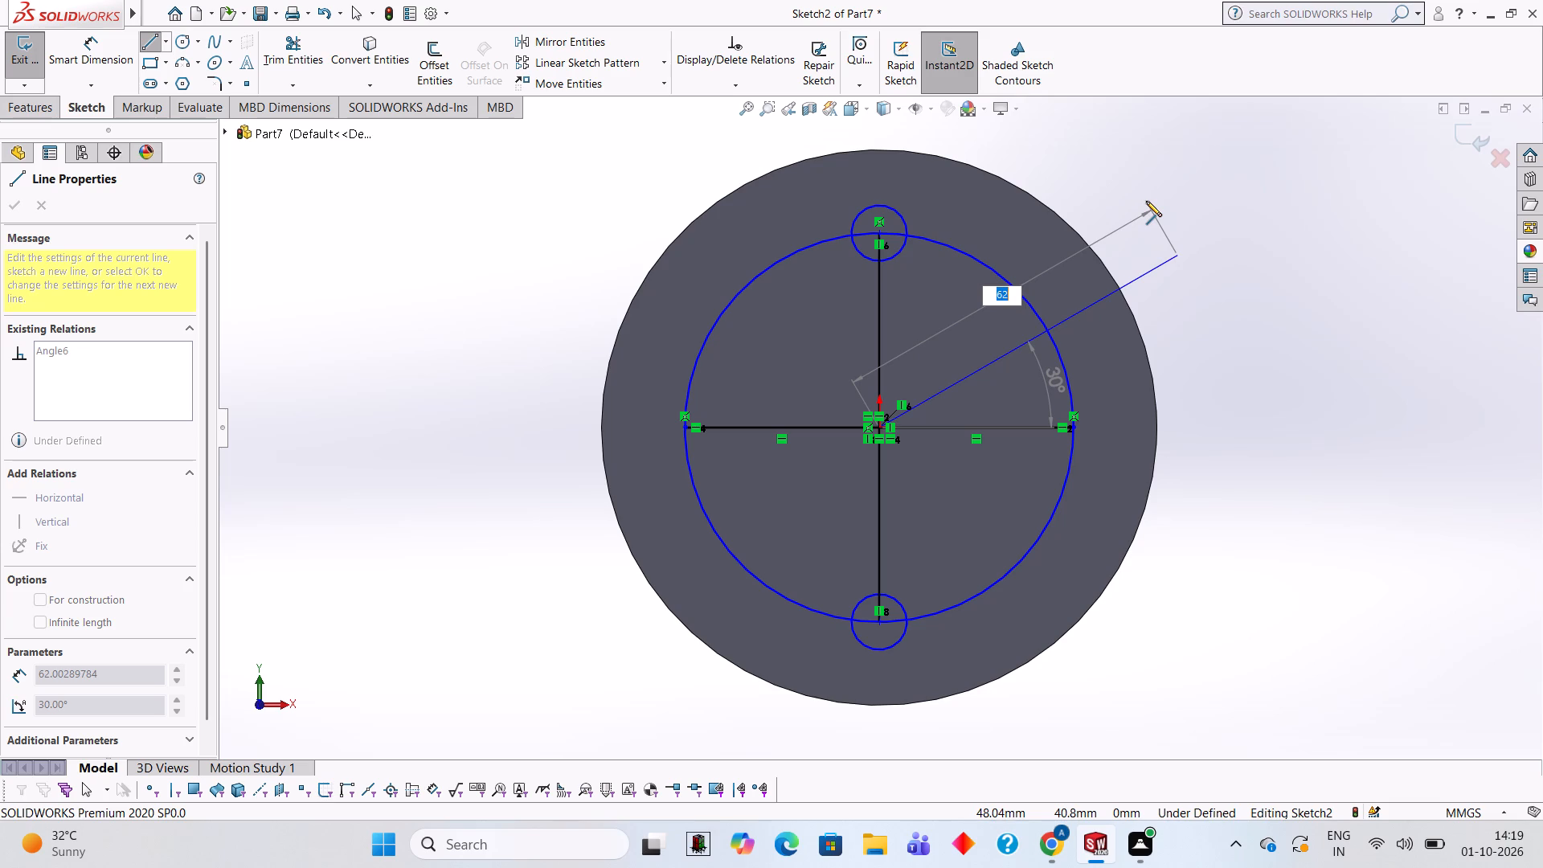
pyautogui.click(1146, 201)
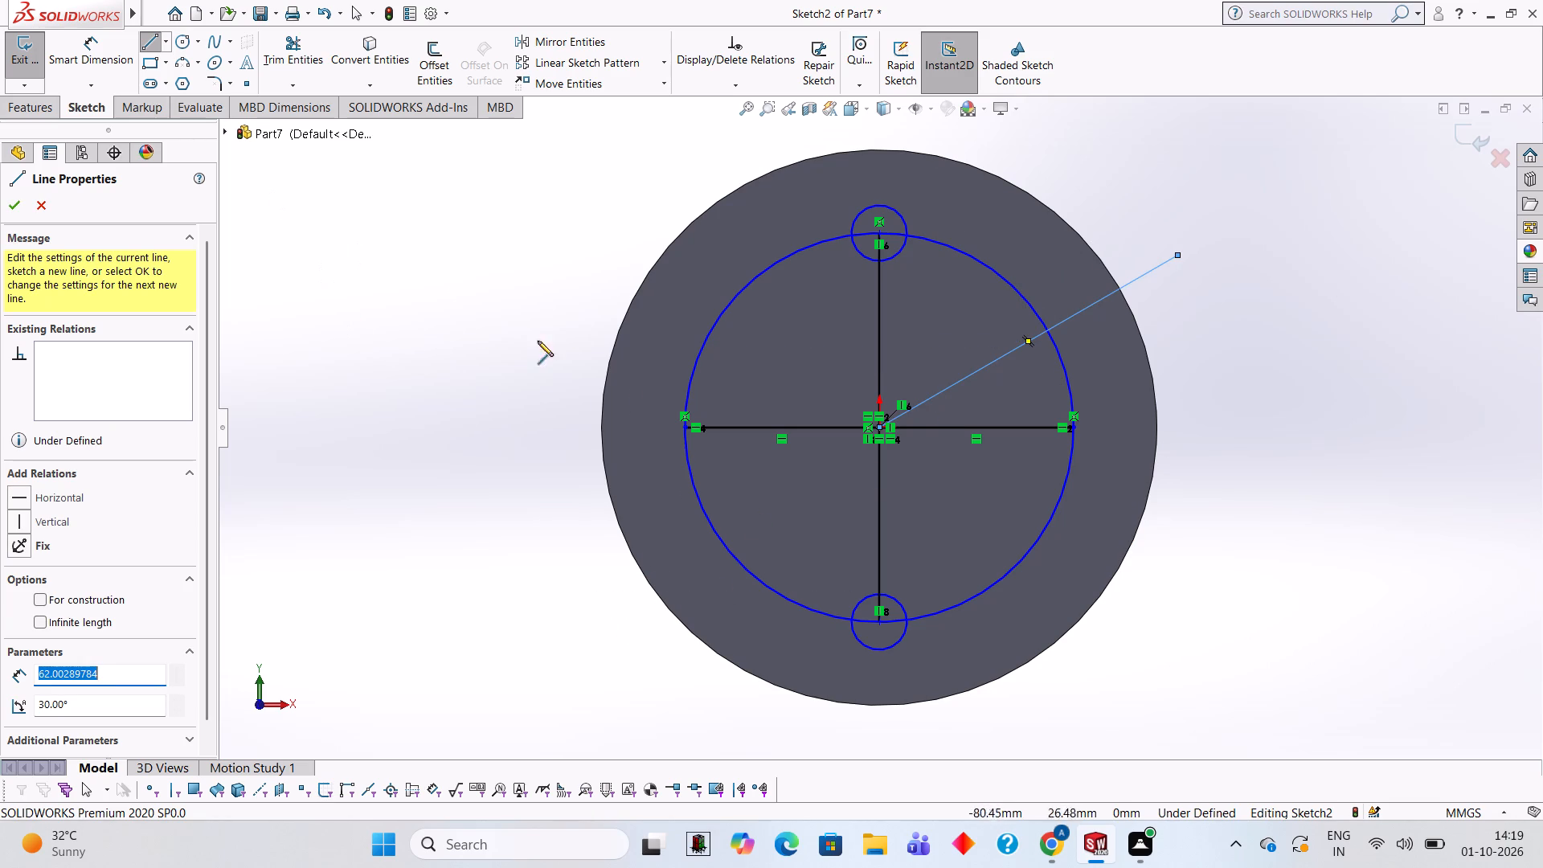
pyautogui.click(878, 425)
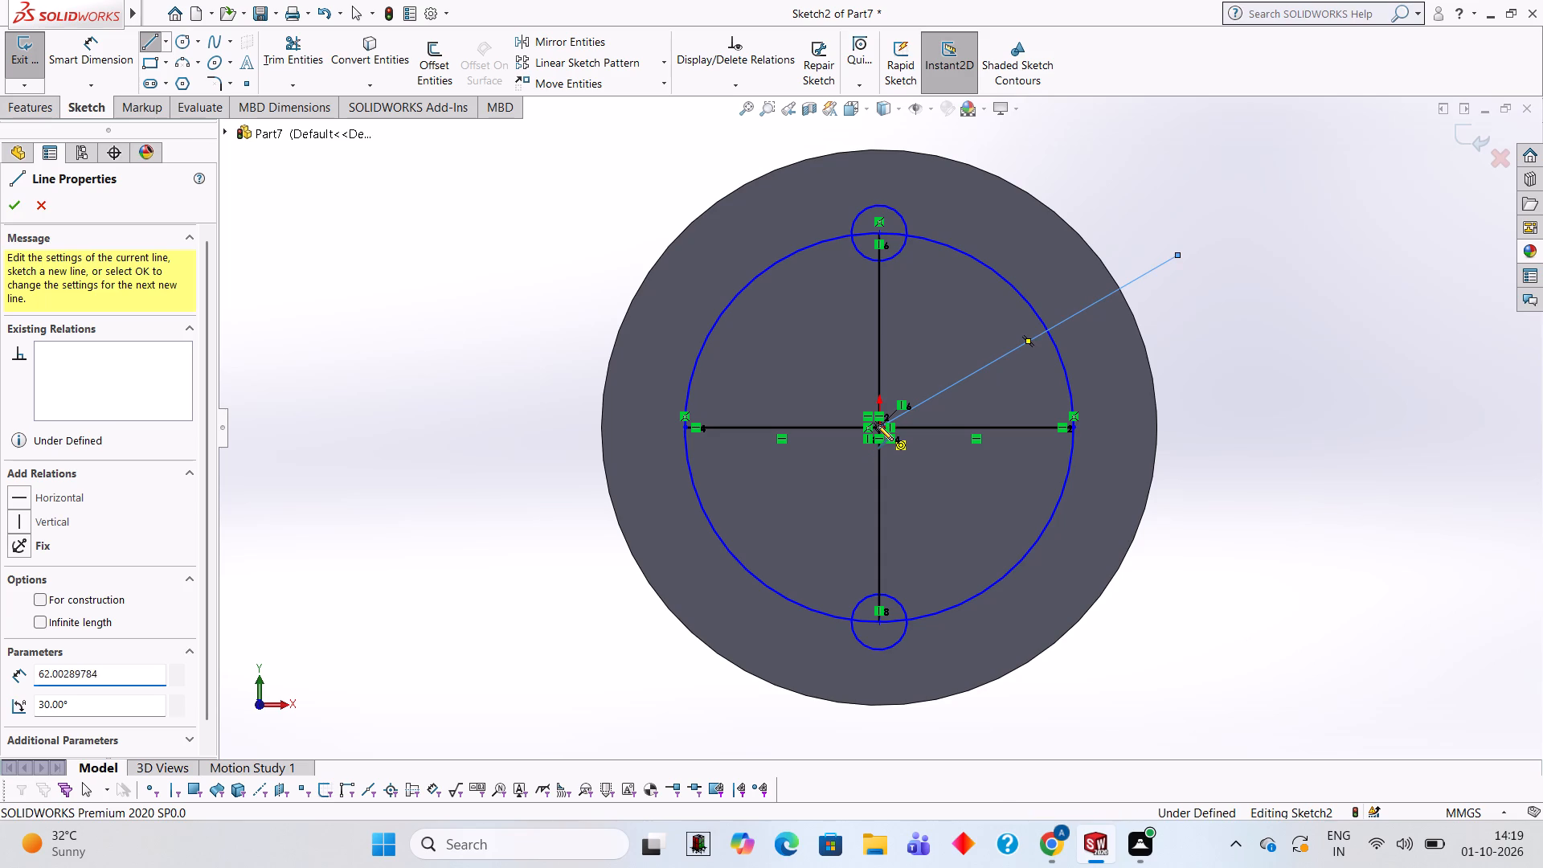
pyautogui.click(608, 598)
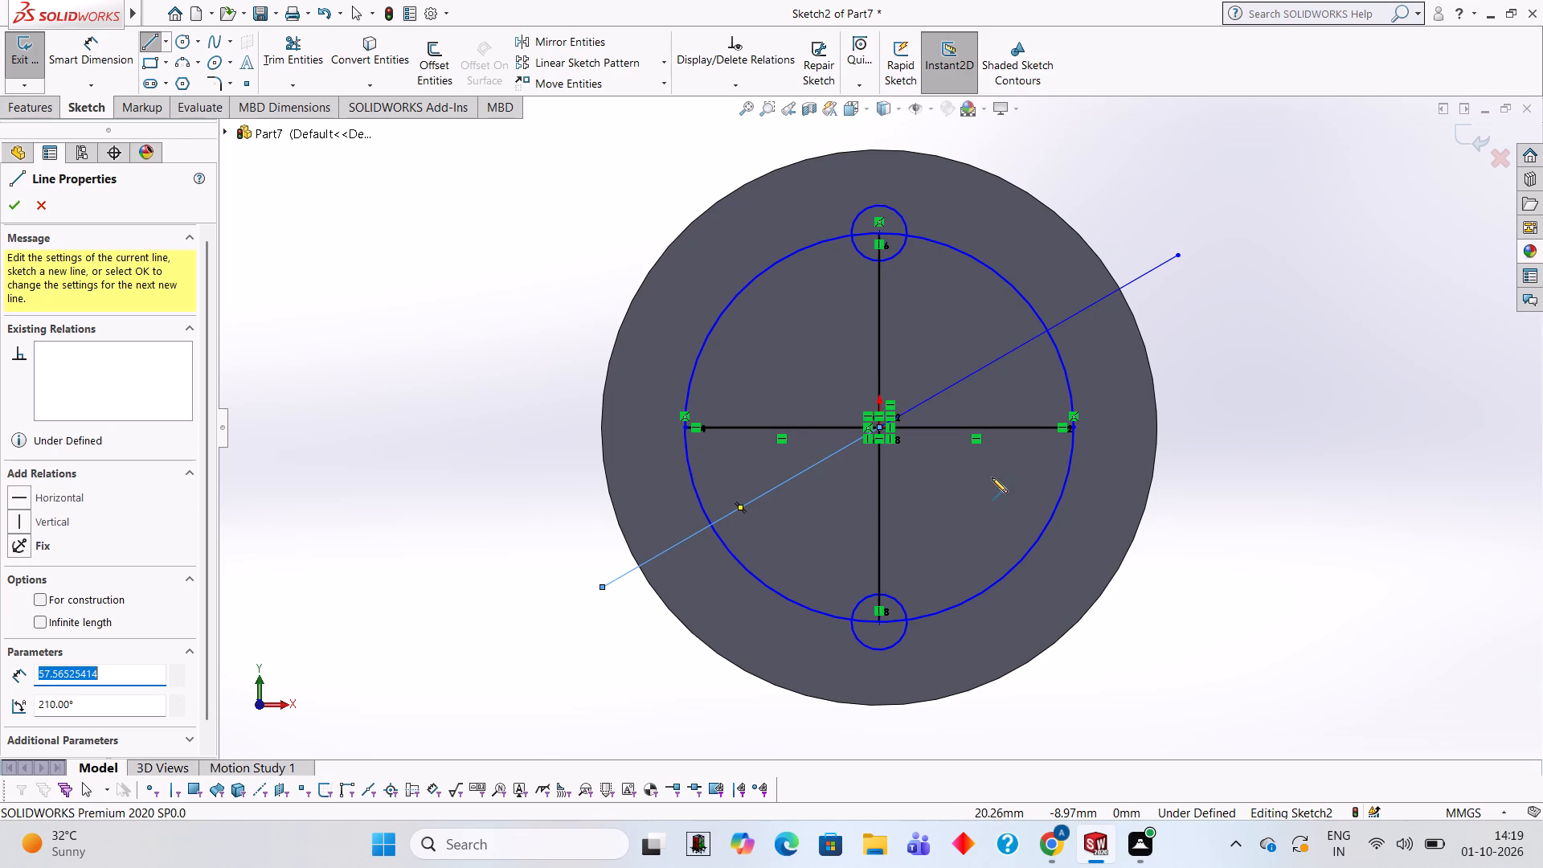
pyautogui.press('Escape')
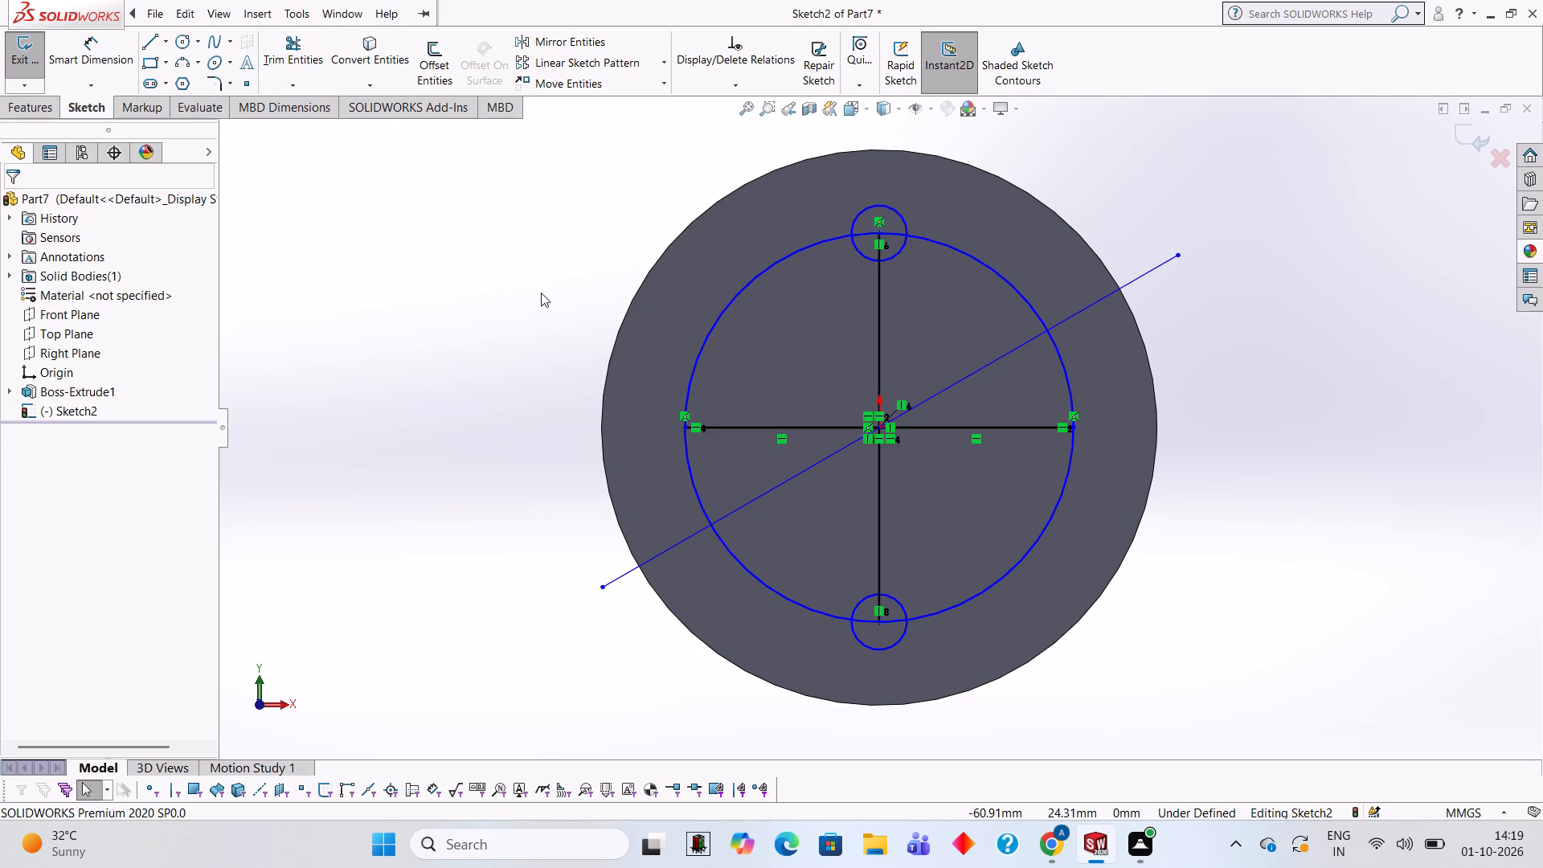
# Sketch a freehand slanted line from the centre past the disc's upper-left edge.
pyautogui.click(158, 50)
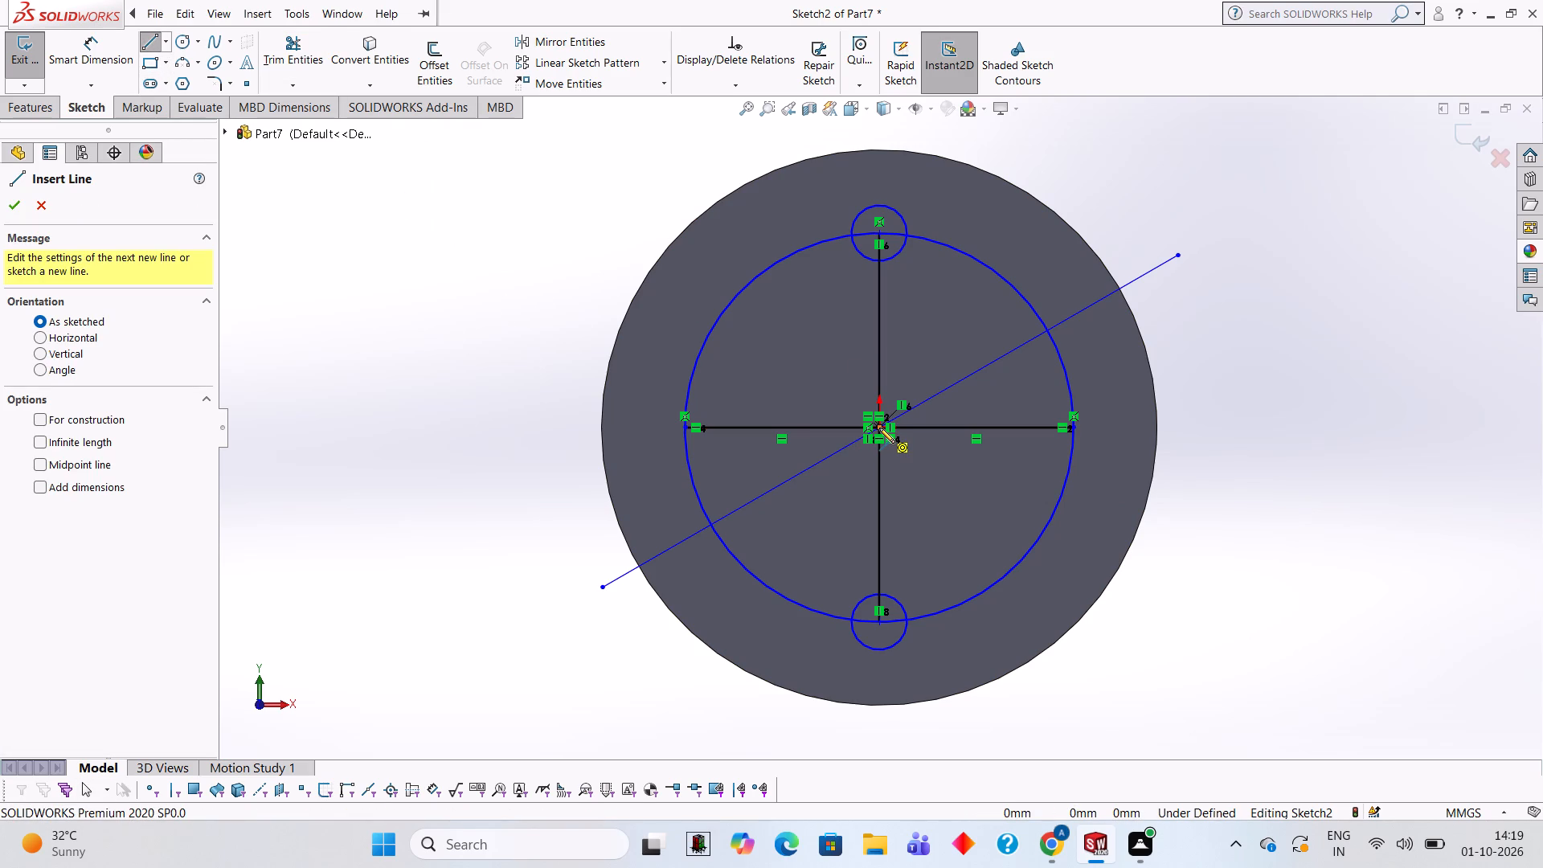
pyautogui.click(879, 428)
pyautogui.click(551, 167)
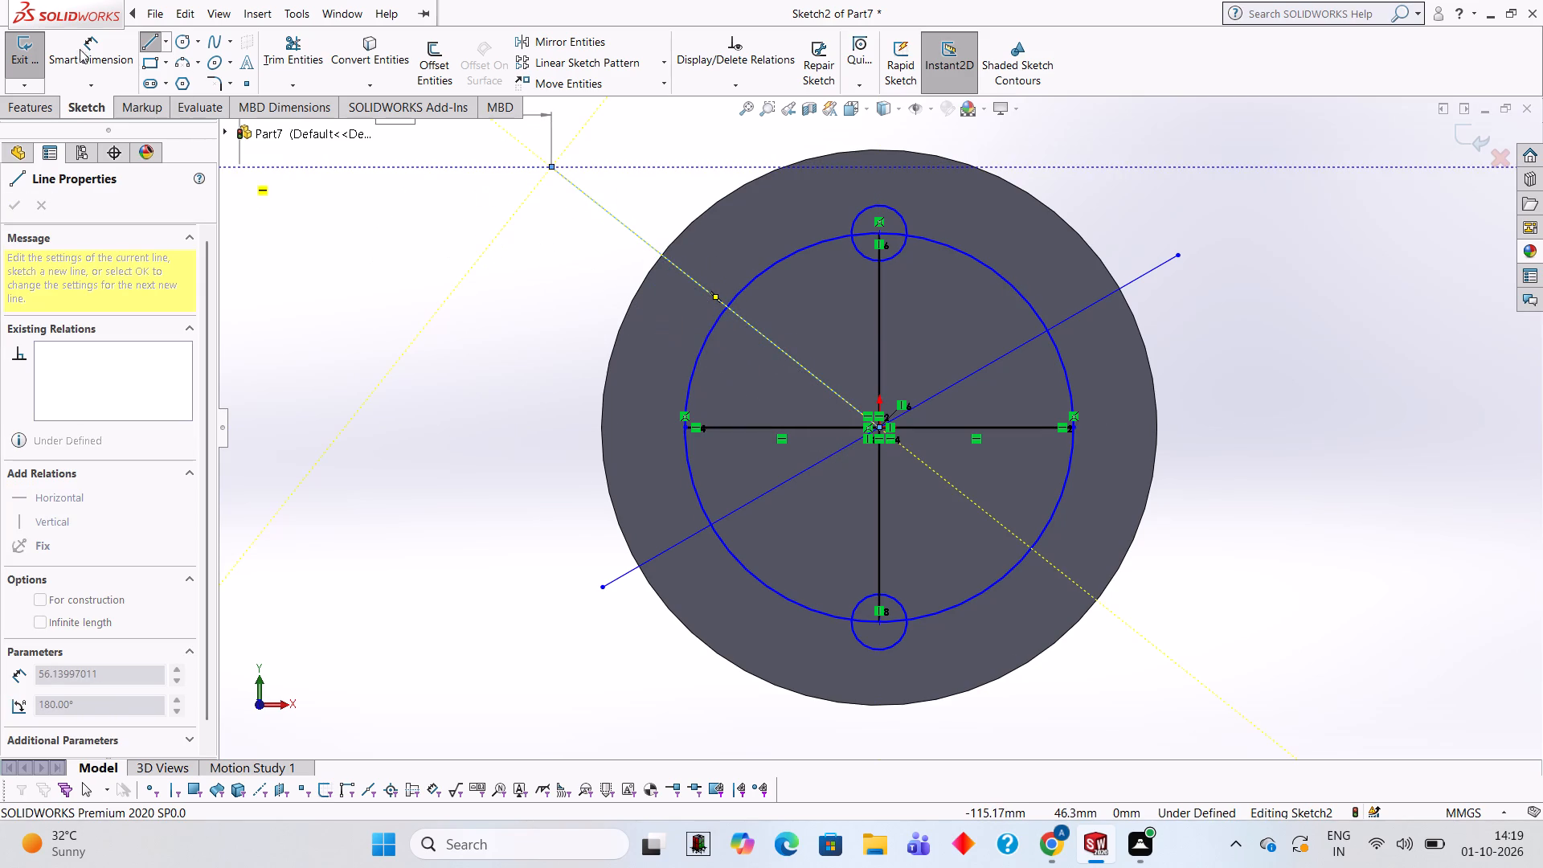
# Dimension the angle between the upper-left slanted line and the horizontal centre line as 30°.
pyautogui.click(58, 45)
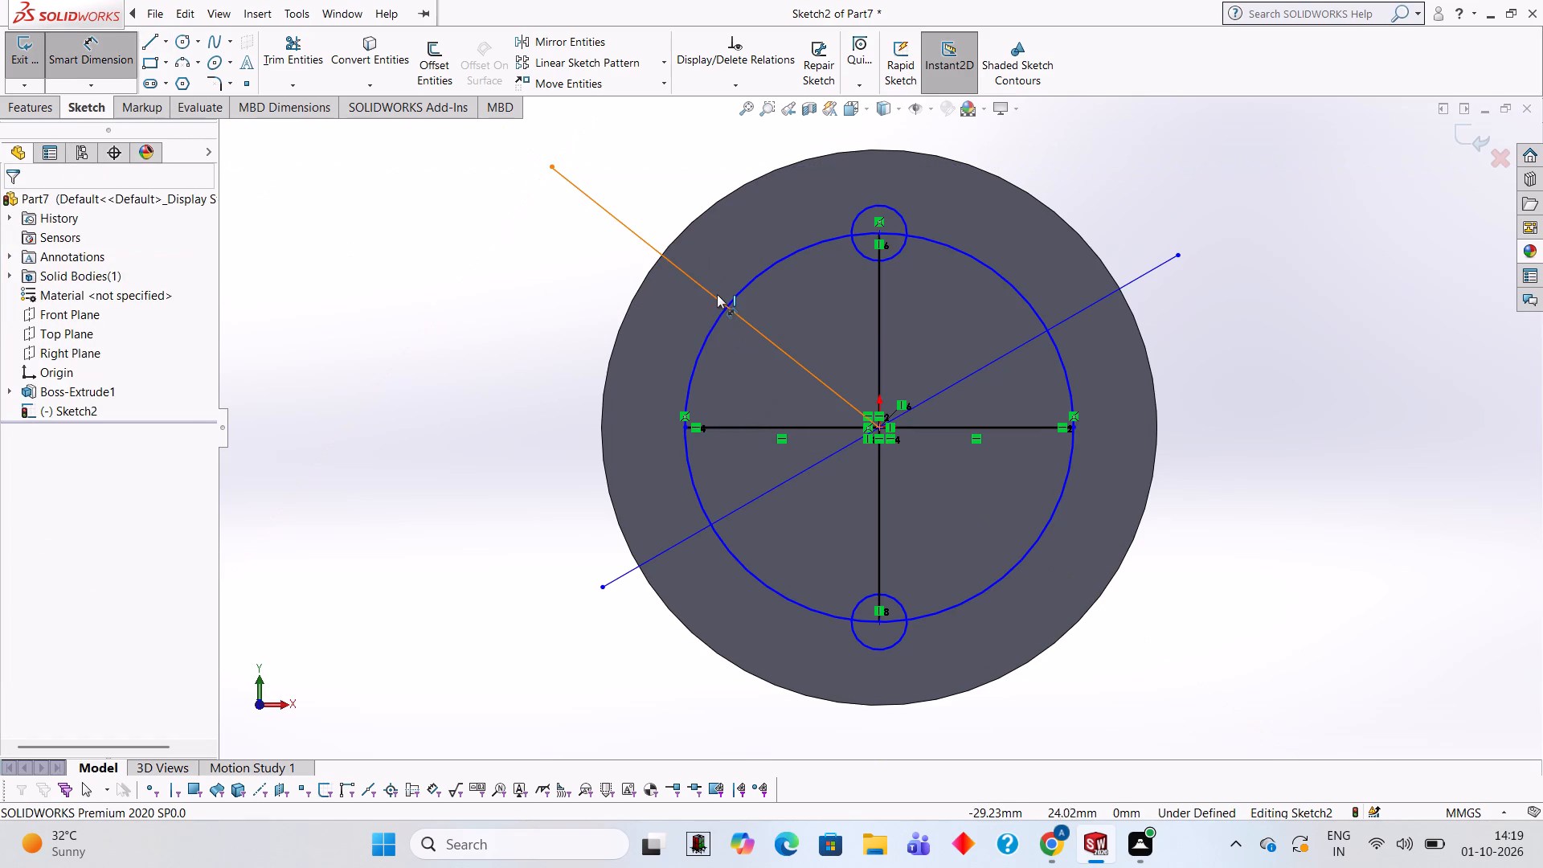
pyautogui.click(717, 294)
pyautogui.click(879, 425)
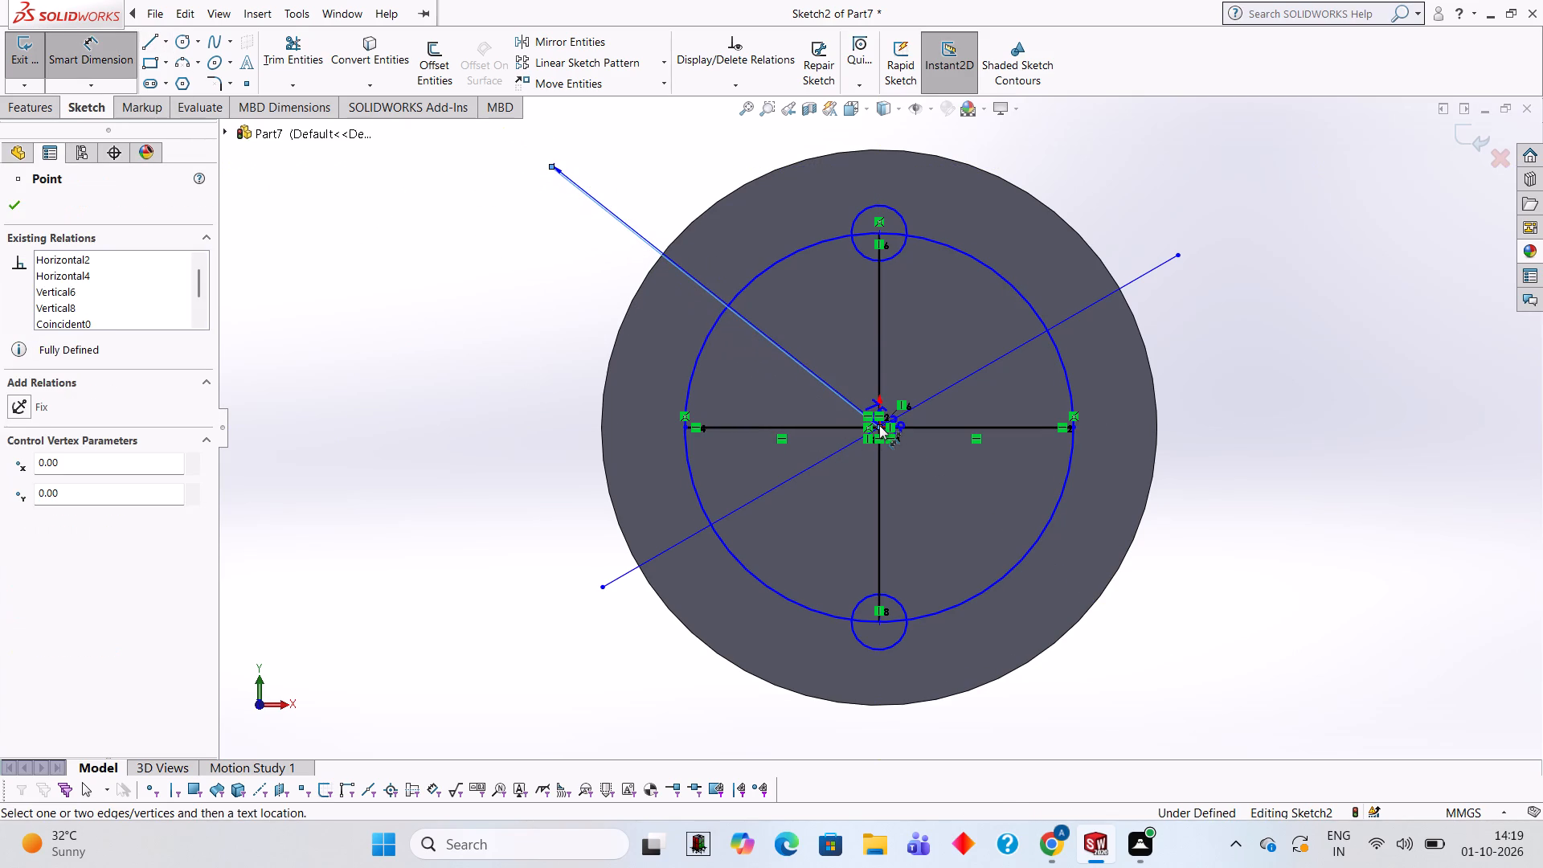
pyautogui.click(839, 423)
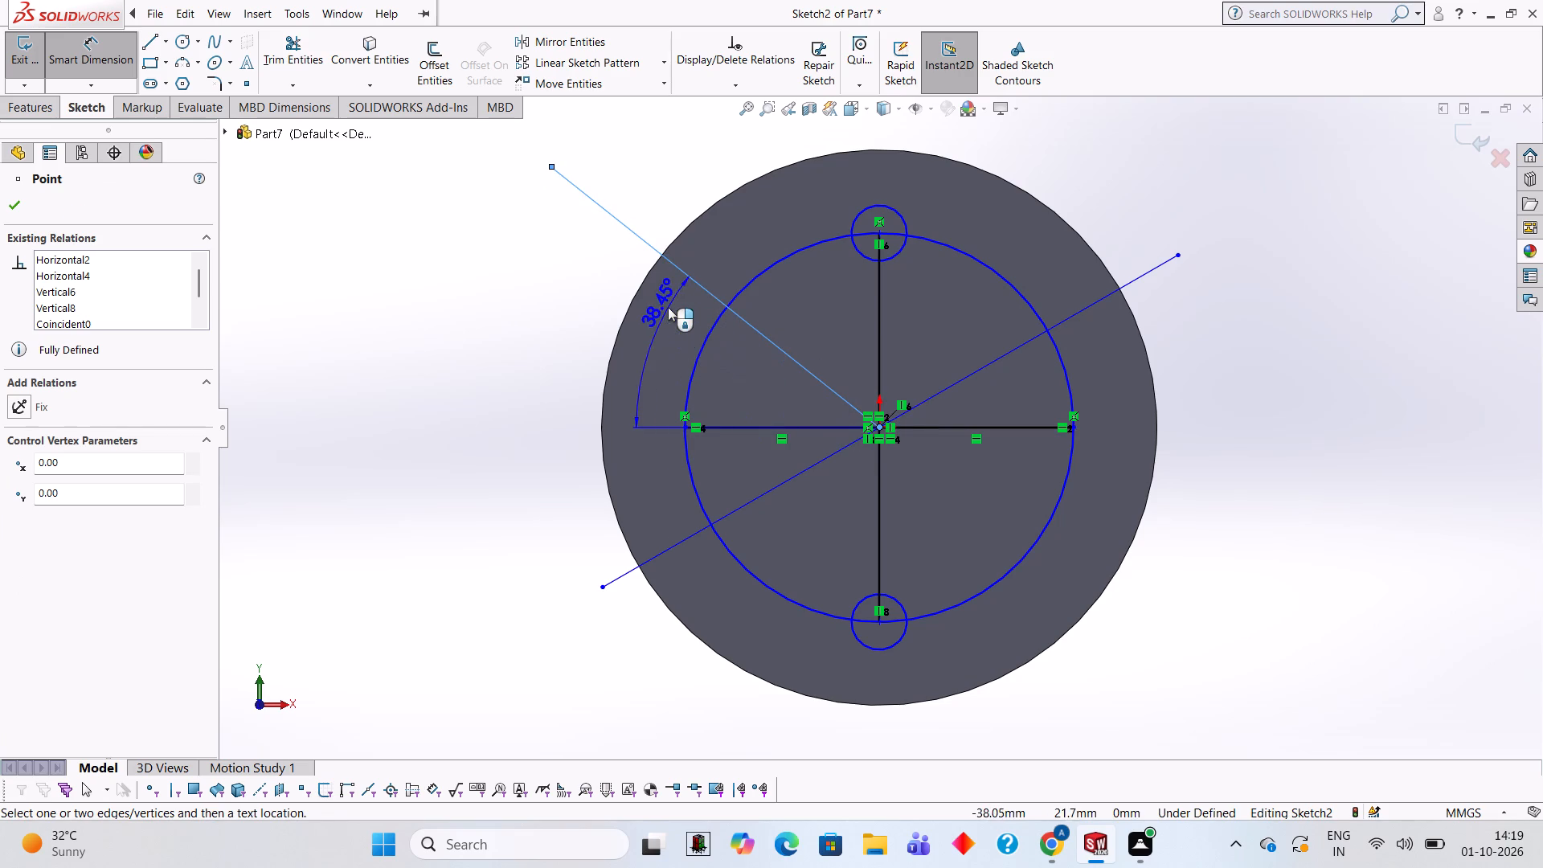
pyautogui.click(523, 279)
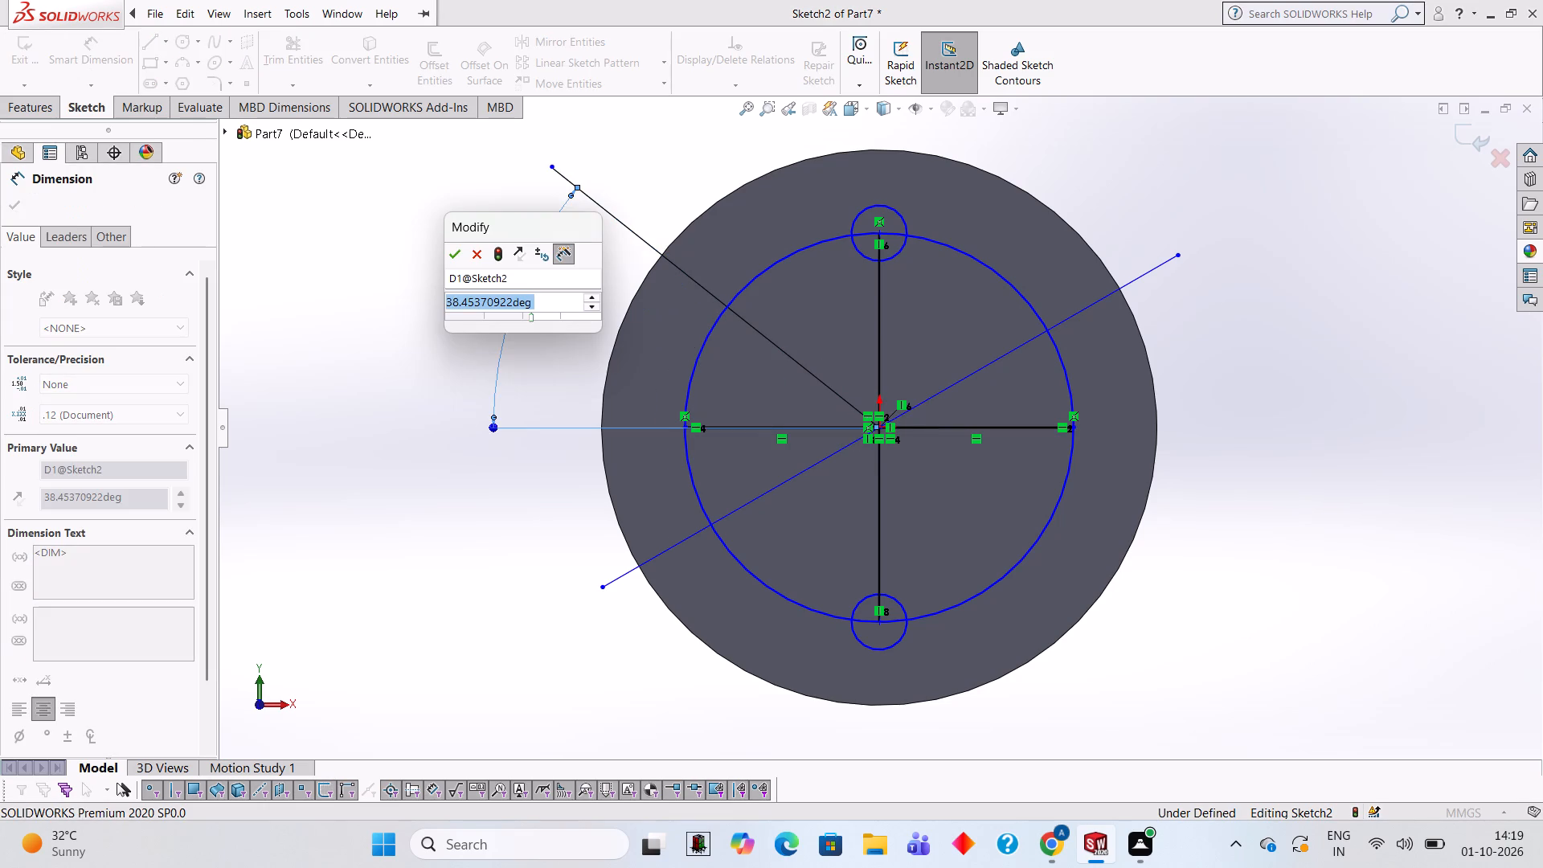
pyautogui.write('30')
pyautogui.press('Return')
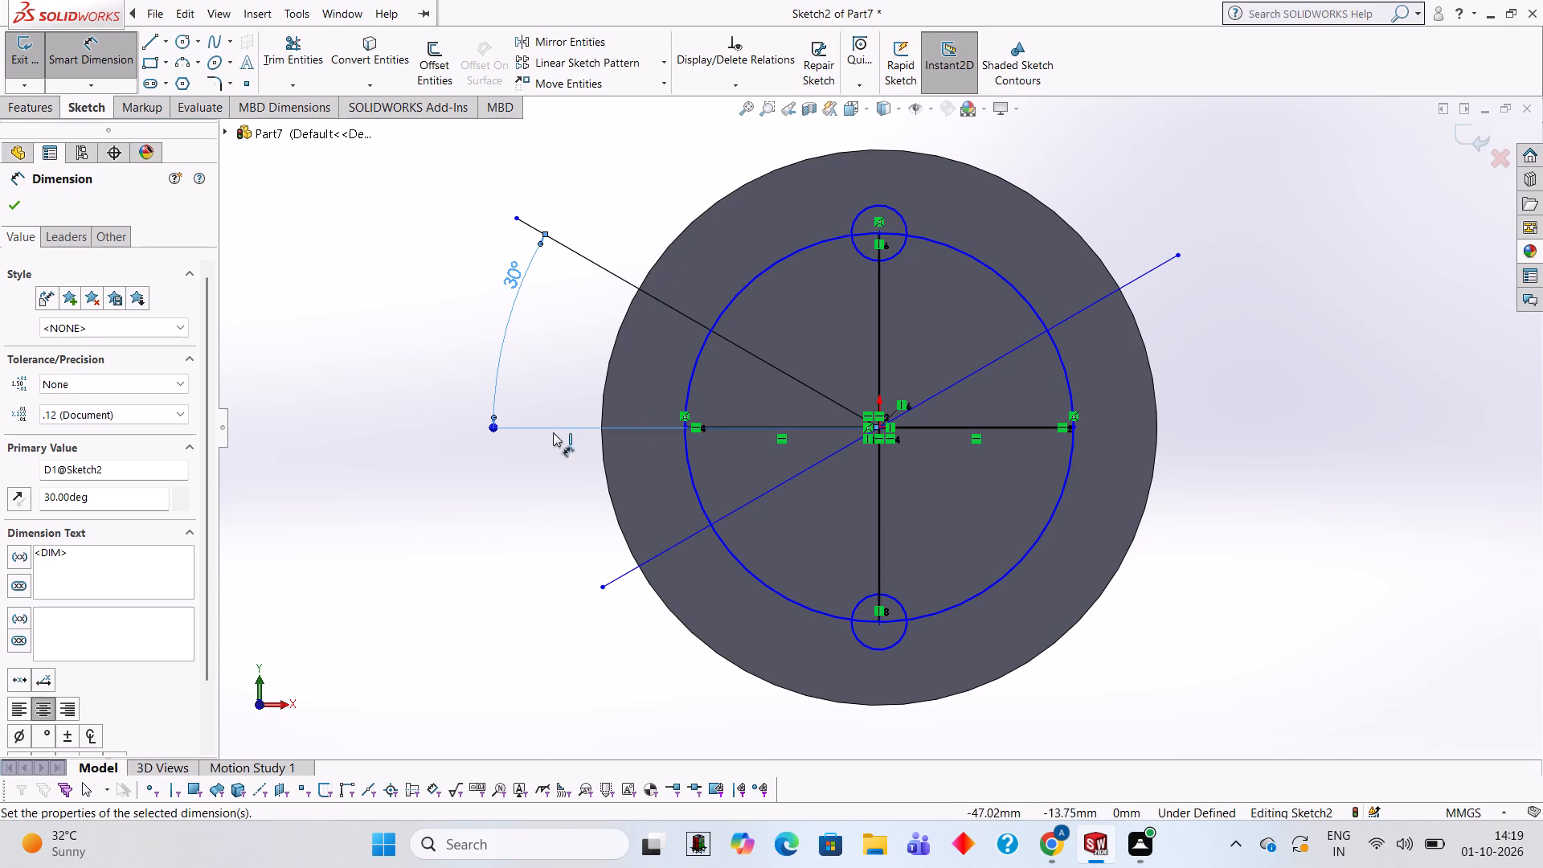
# Sketch a slanted line from the centre past the disc's lower-right edge, about 70 mm long at about 323°.
pyautogui.click(154, 40)
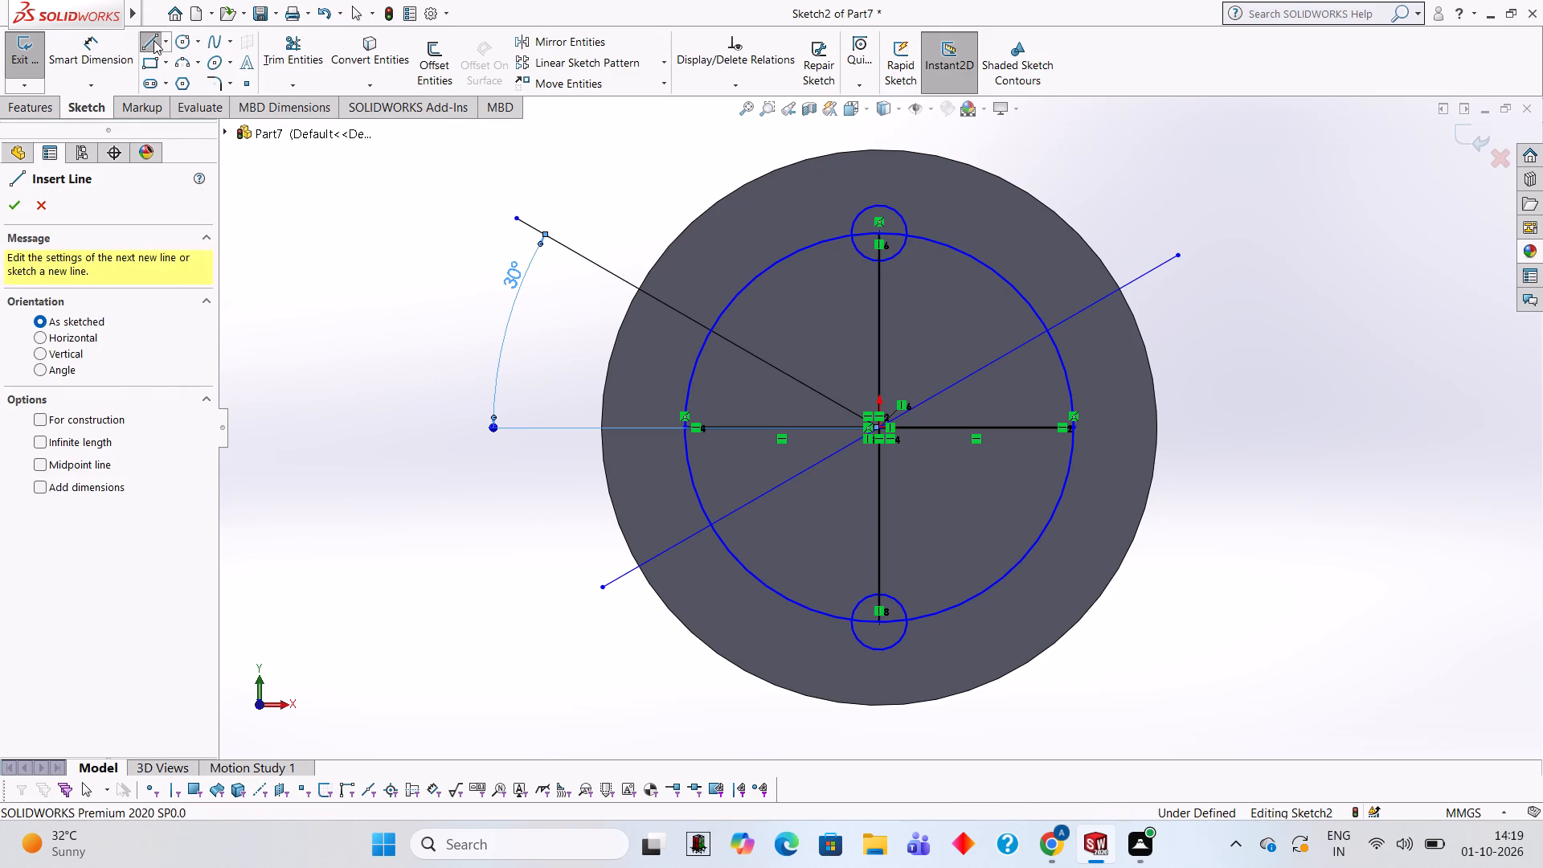
pyautogui.click(876, 426)
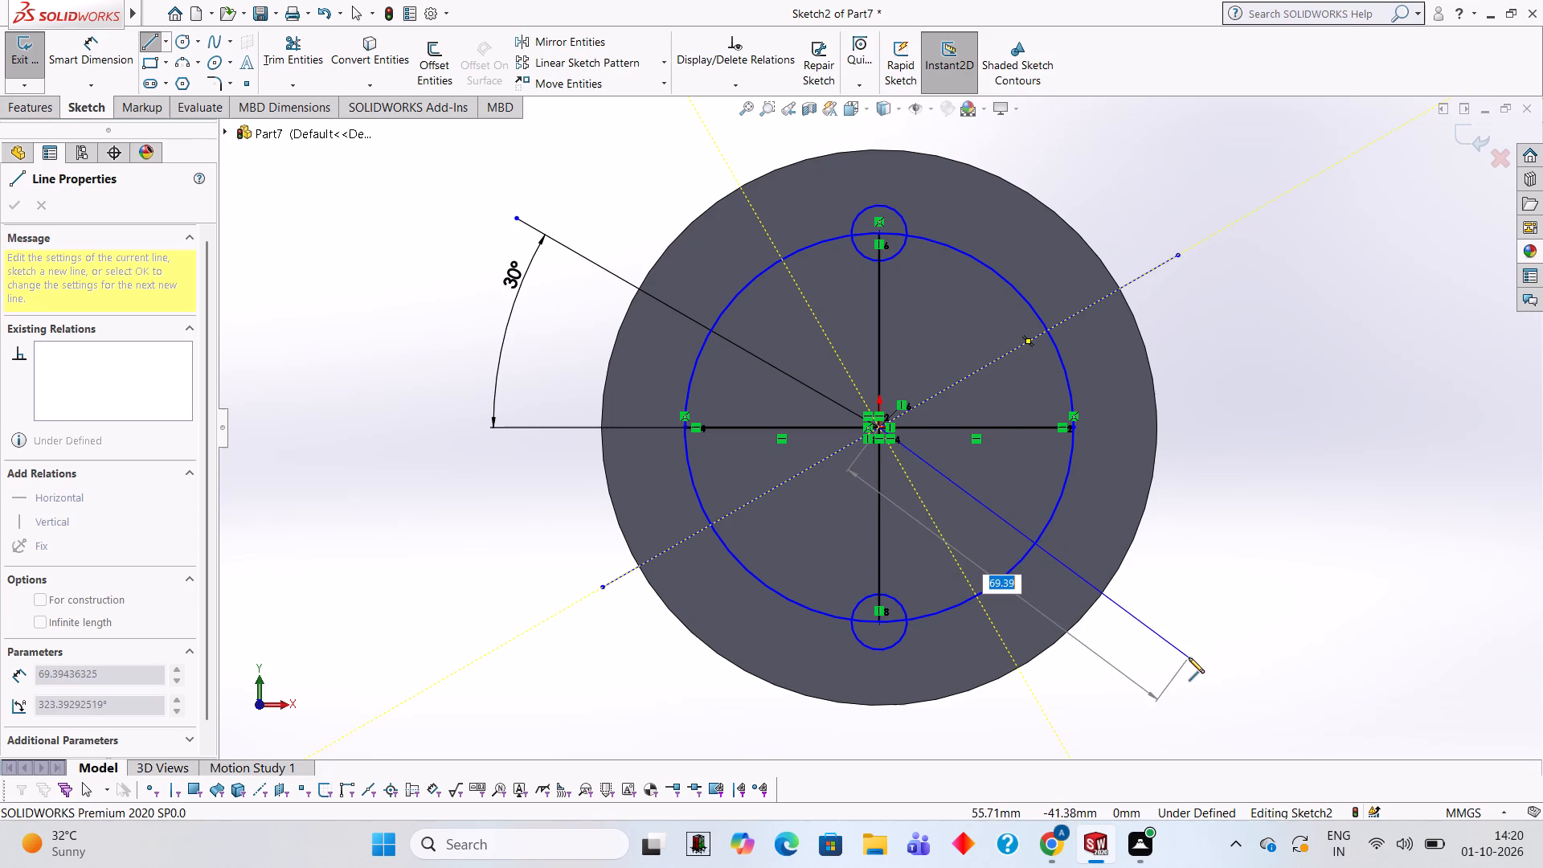
pyautogui.click(1188, 664)
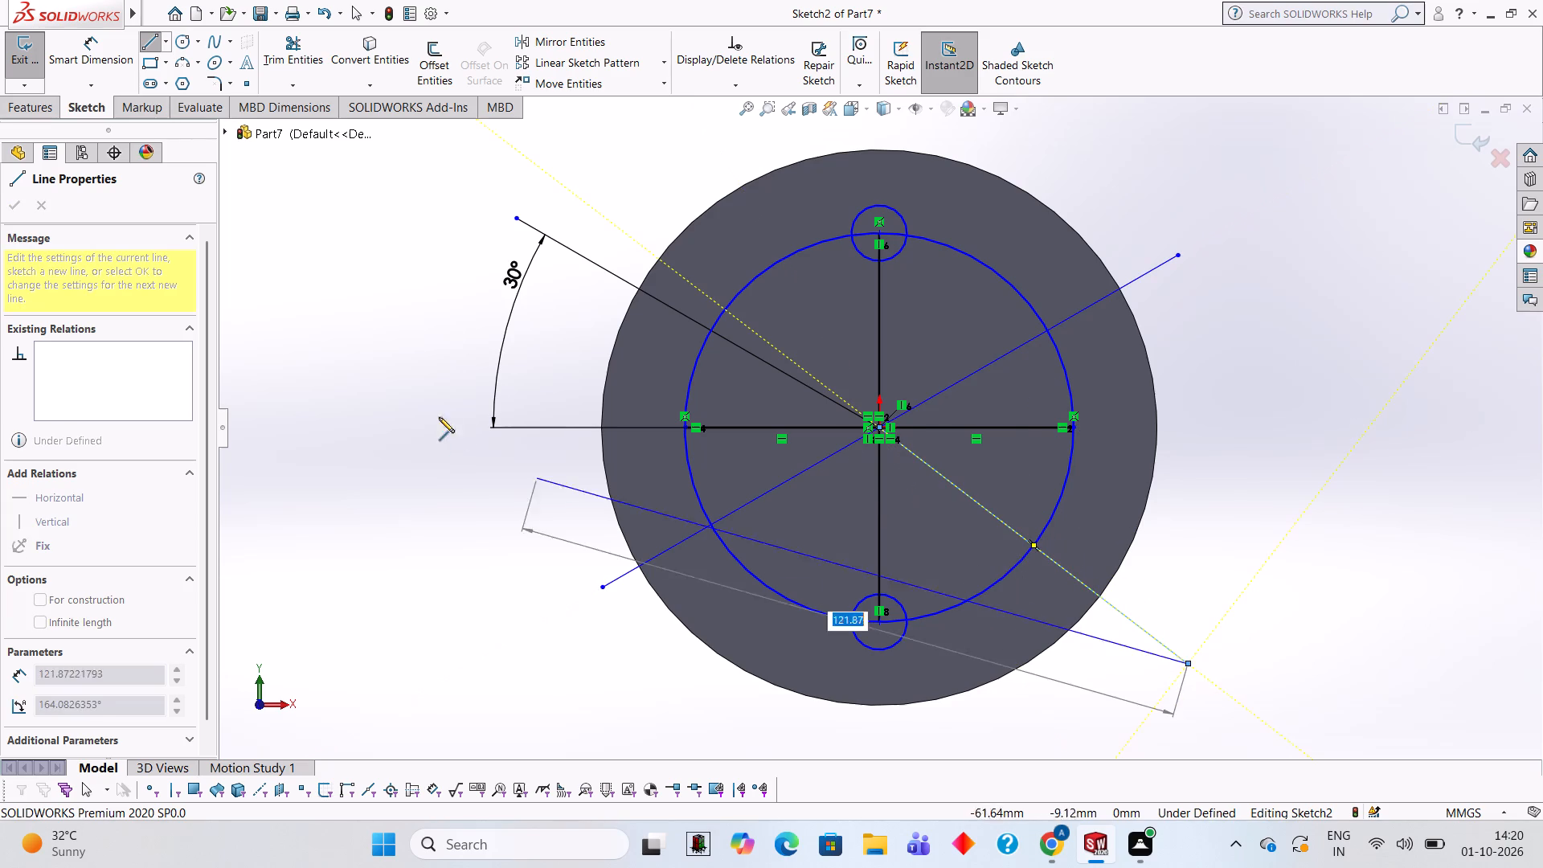
# Dimension the angle between the lower-right slanted line and the horizontal centre line as 30°.
pyautogui.click(95, 56)
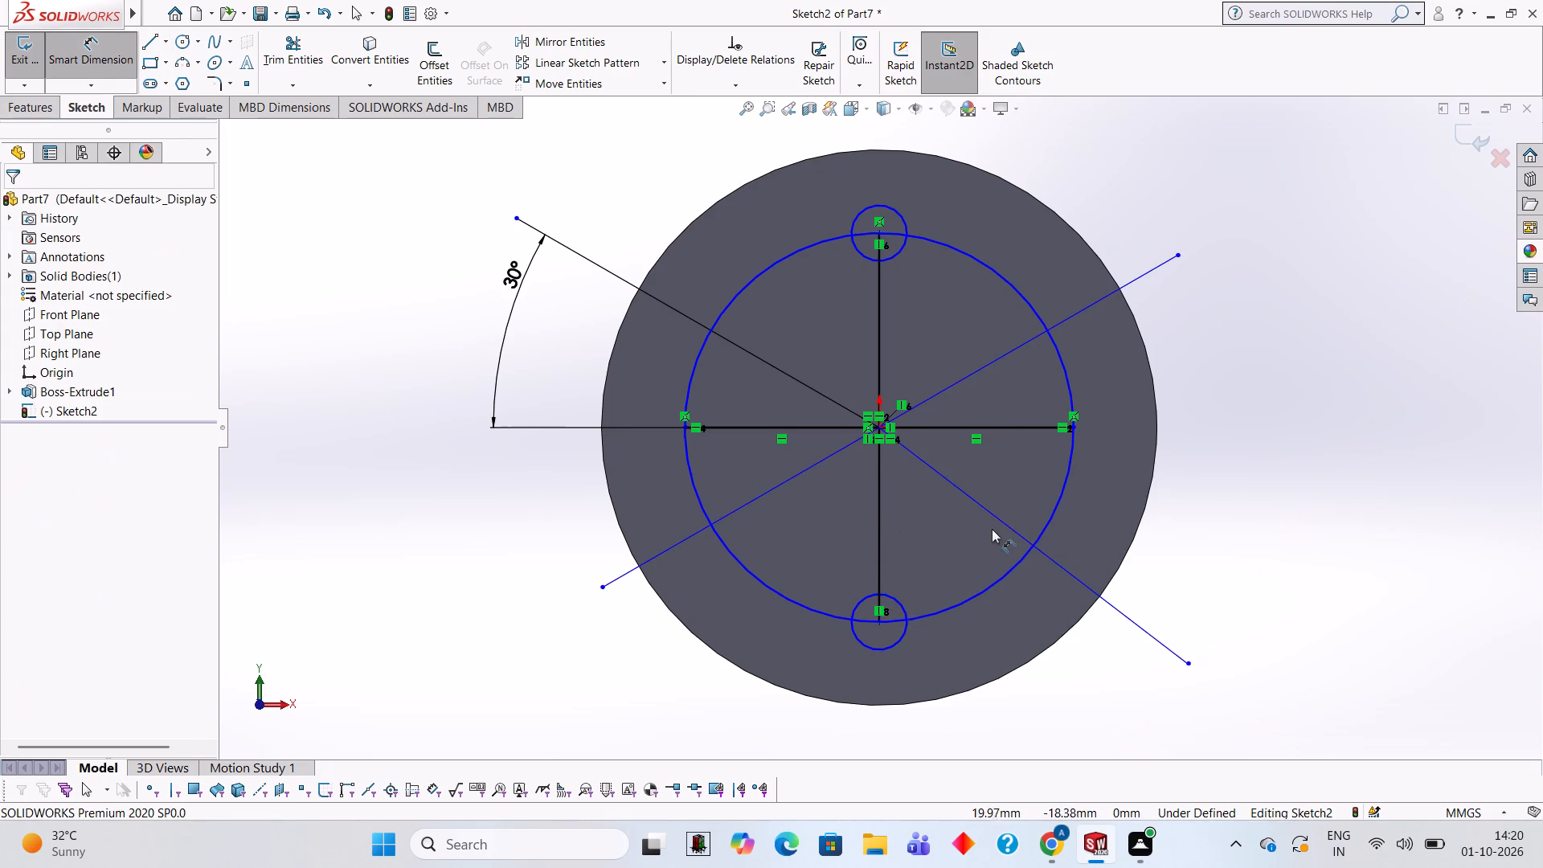
pyautogui.click(997, 517)
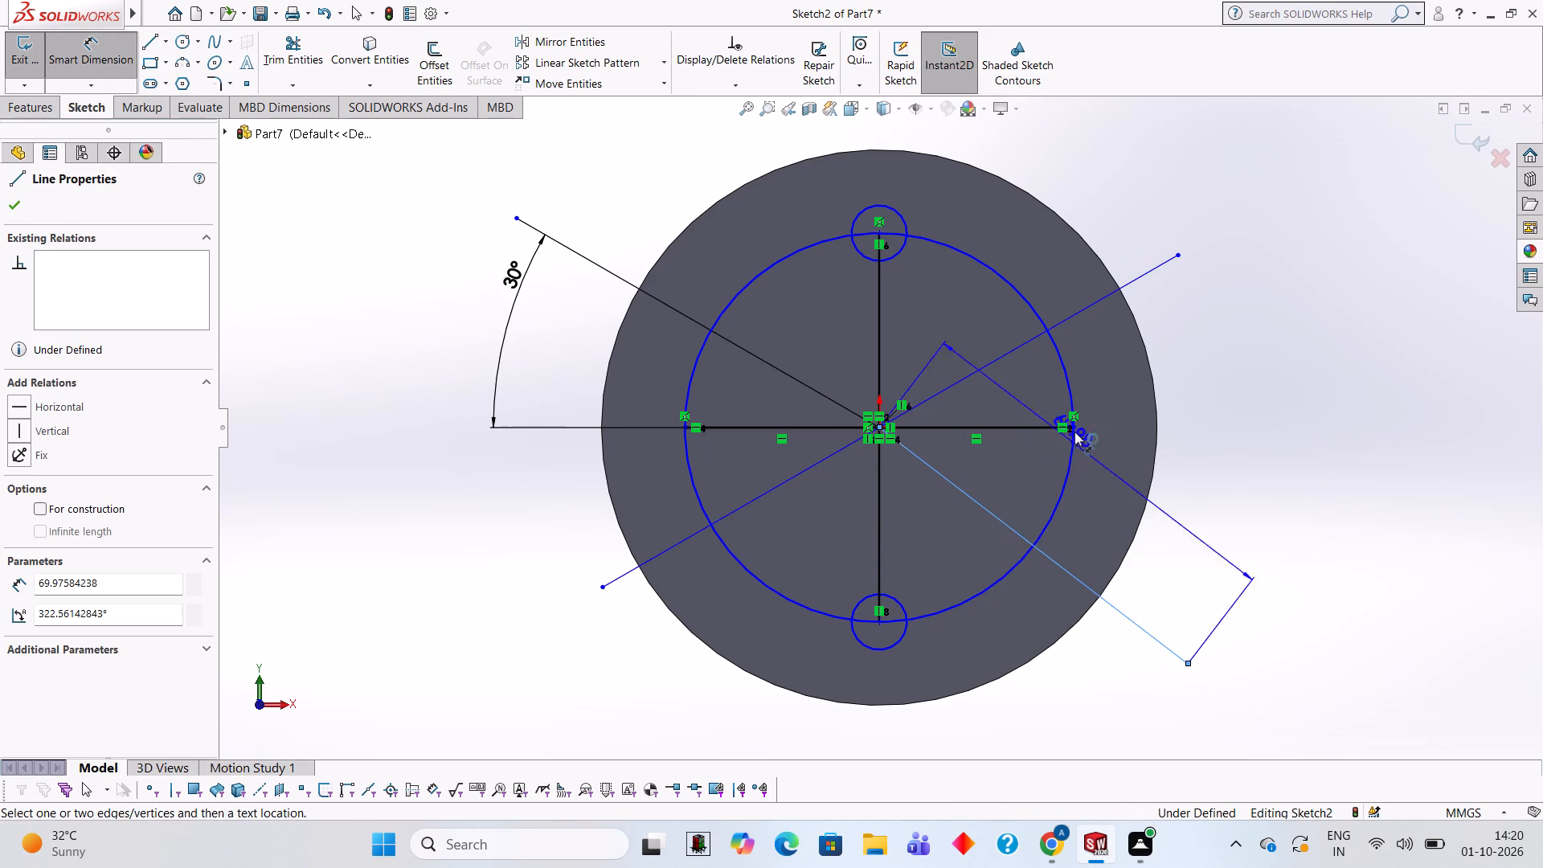
pyautogui.click(880, 428)
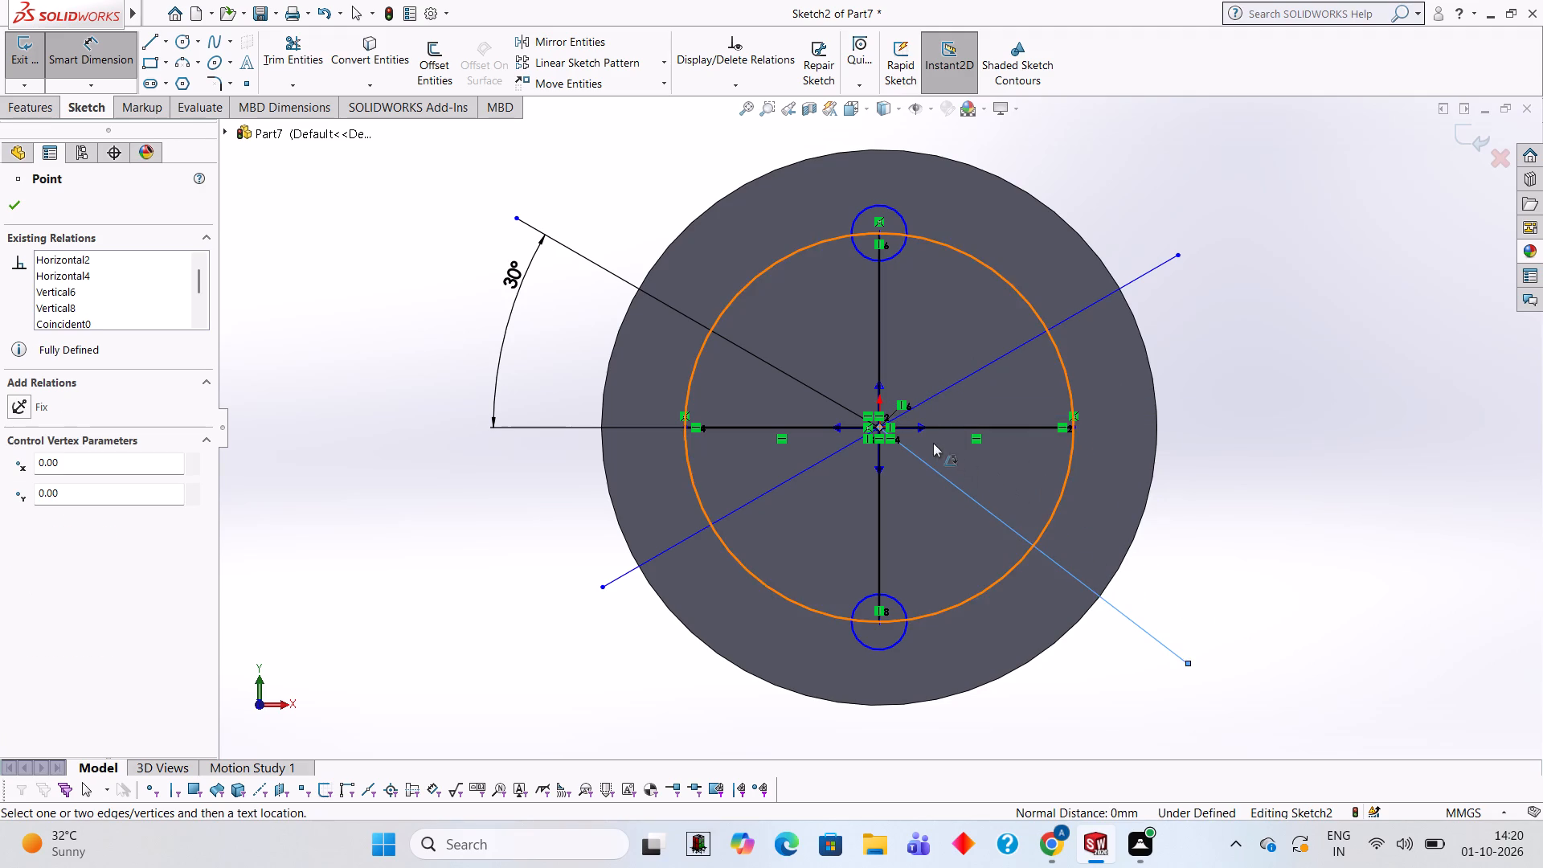
pyautogui.click(923, 428)
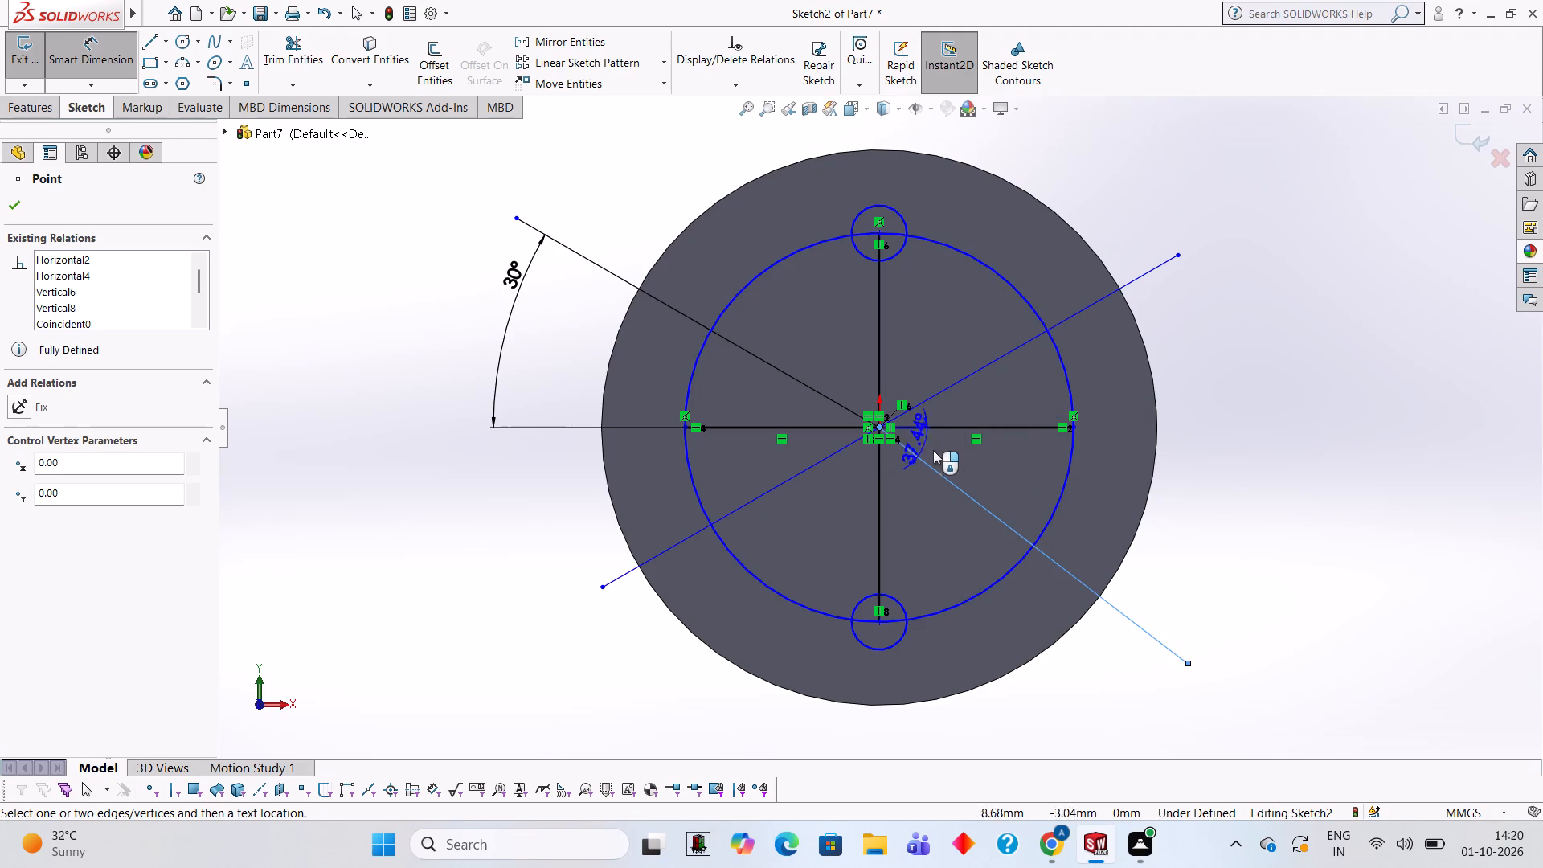
pyautogui.click(1196, 532)
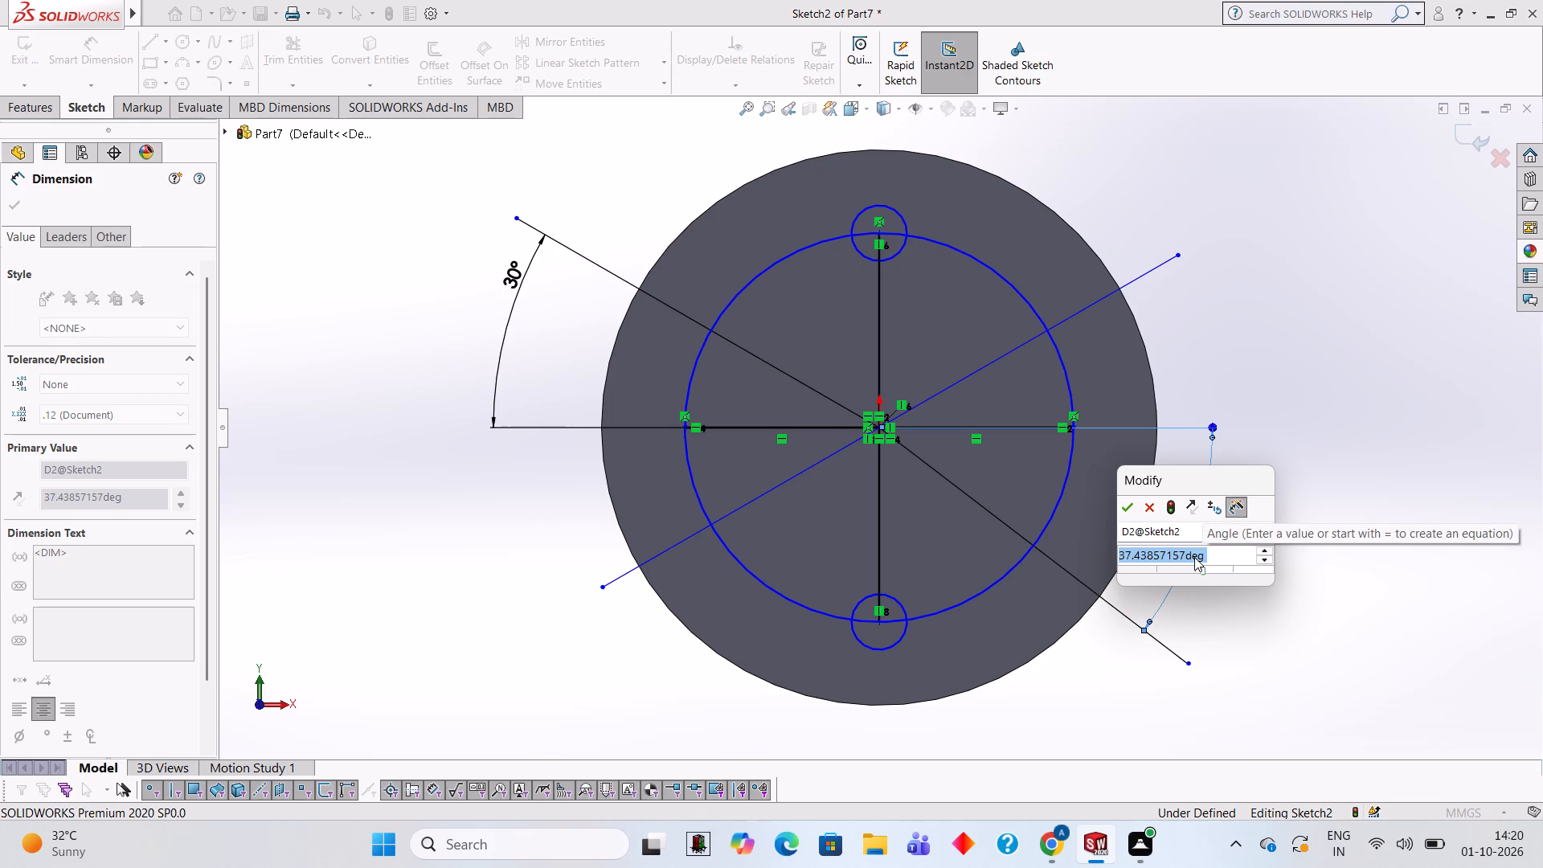
pyautogui.write('30')
pyautogui.press('Return')
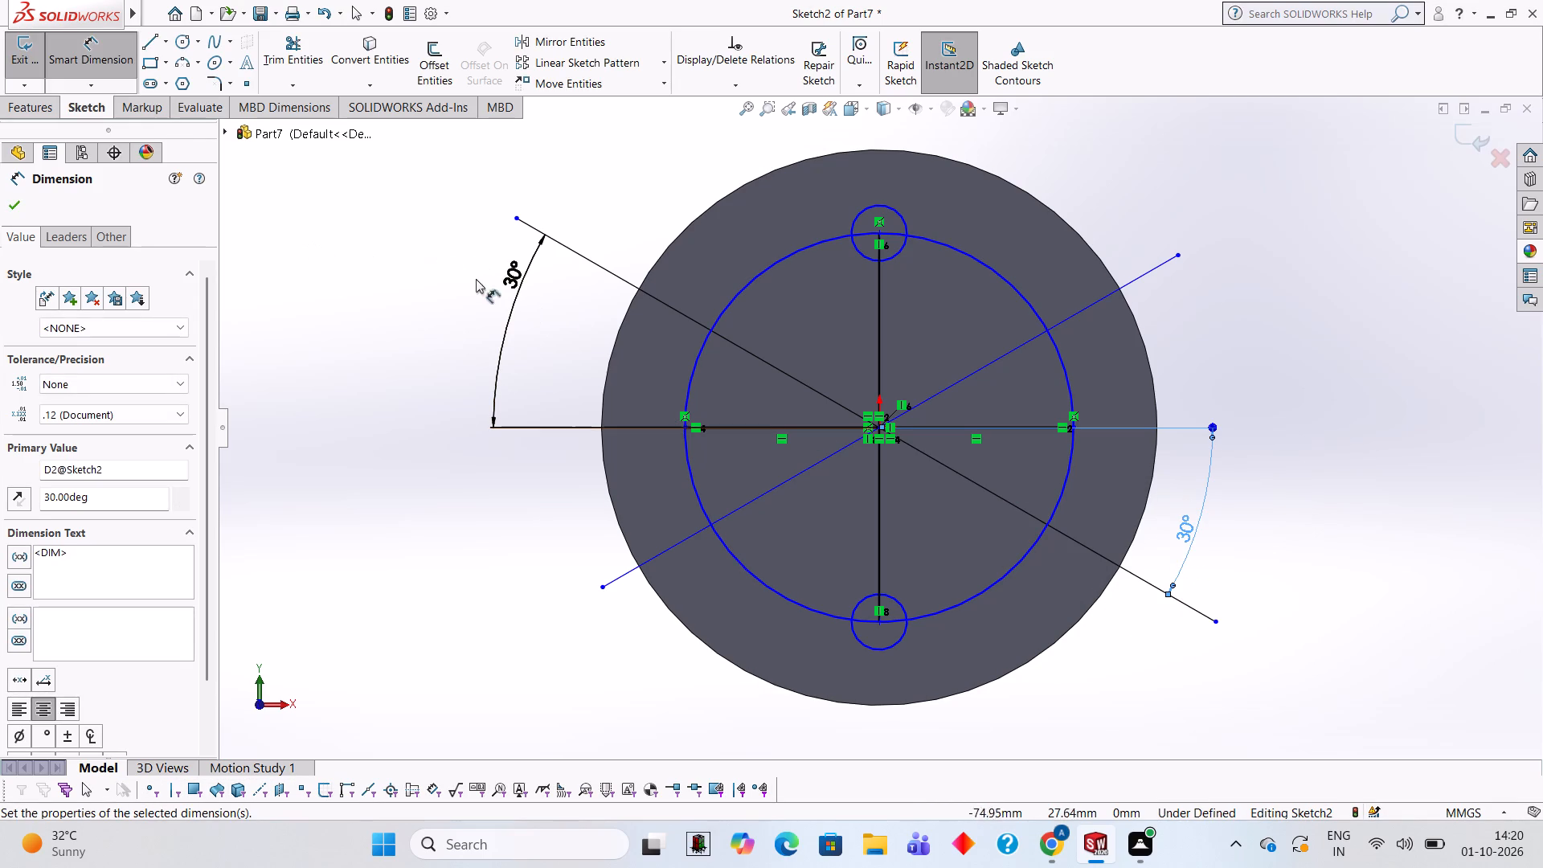
pyautogui.click(20, 207)
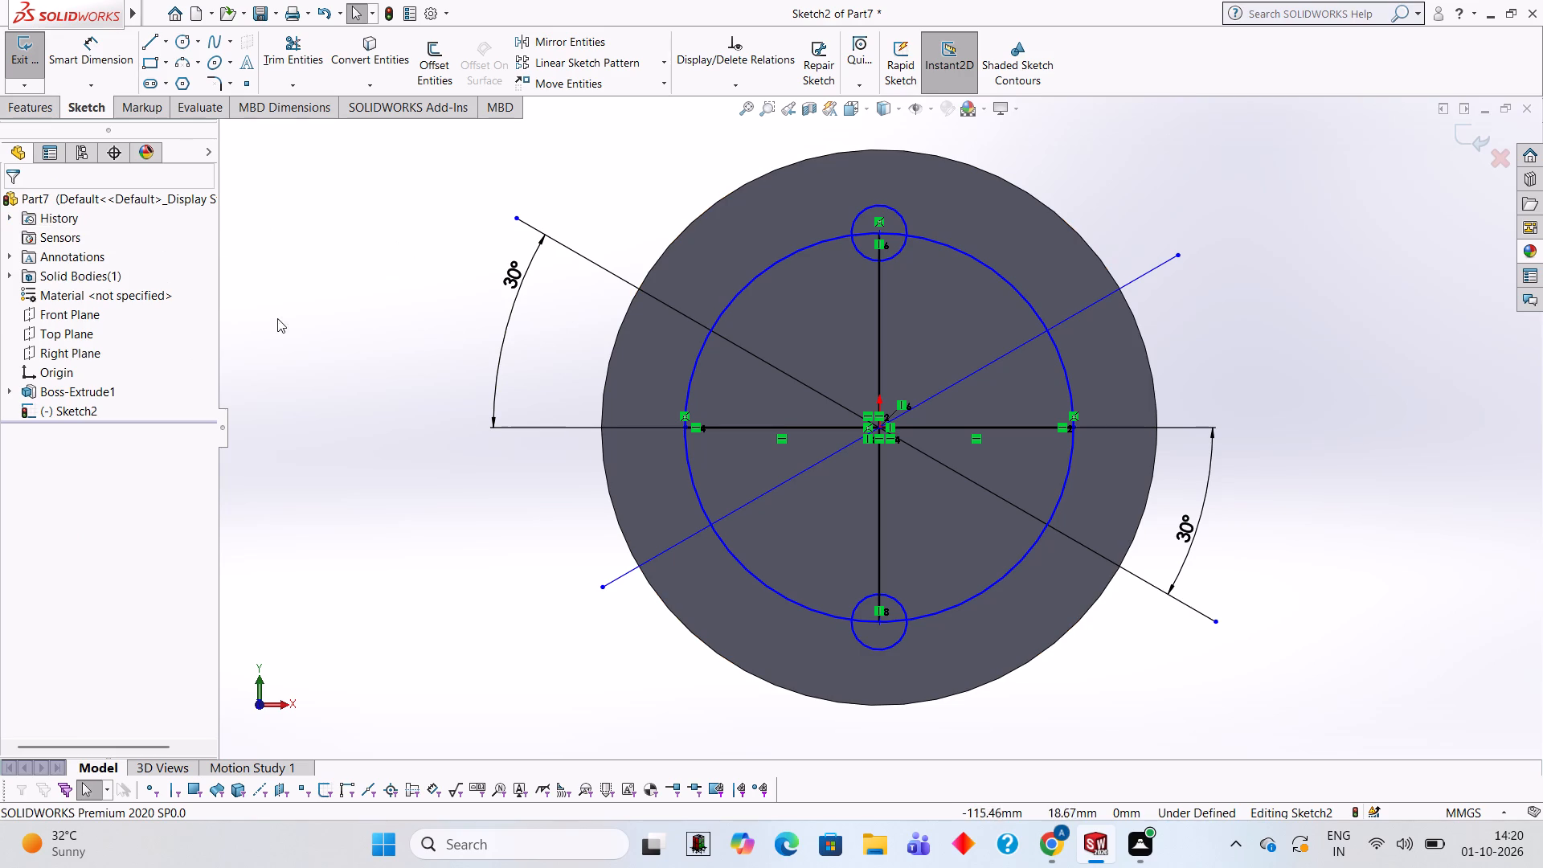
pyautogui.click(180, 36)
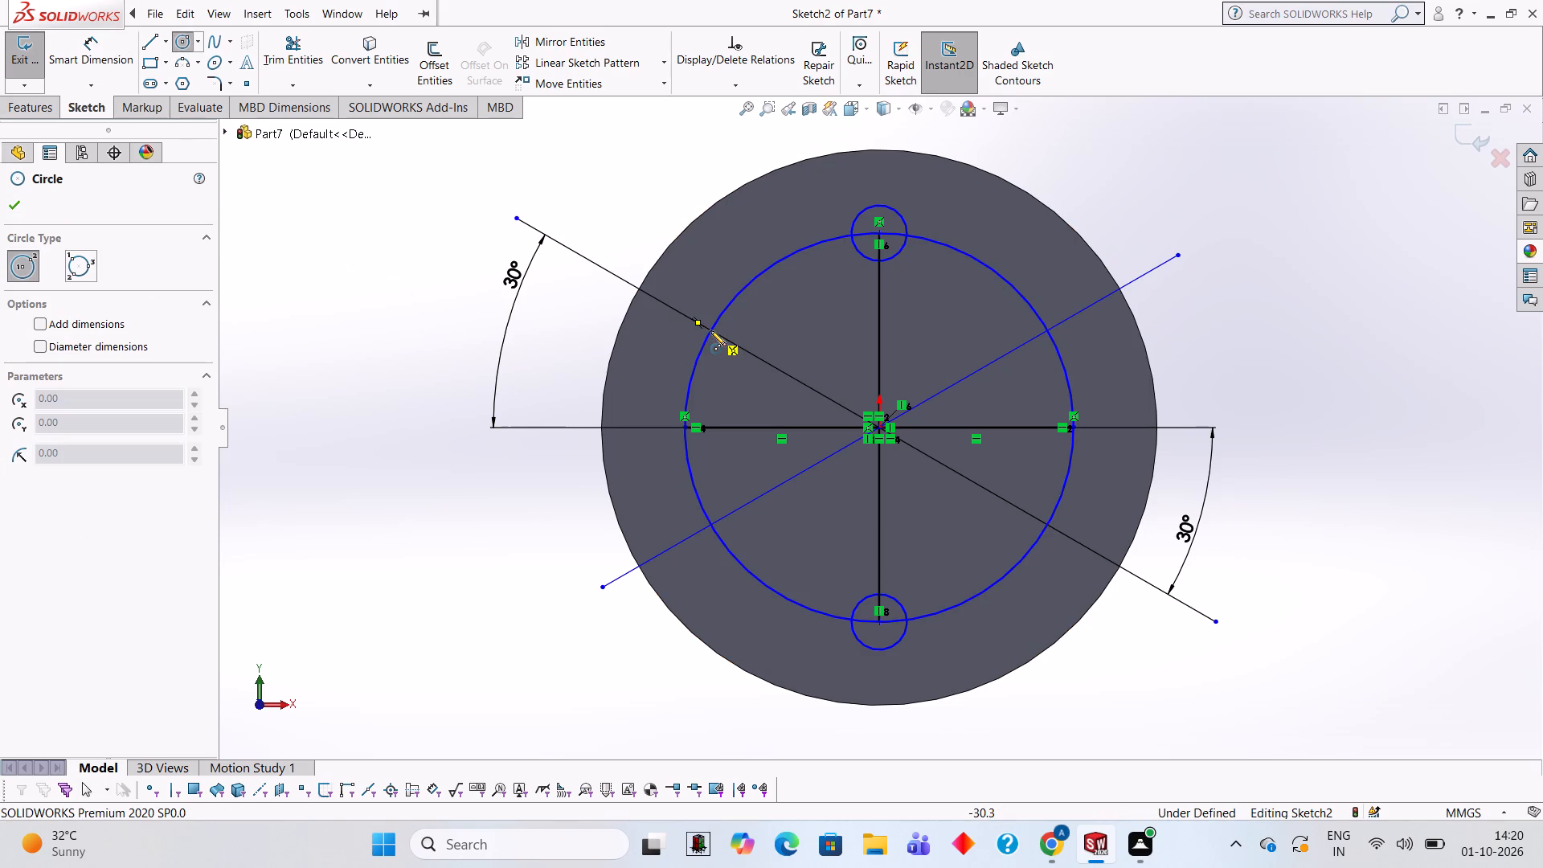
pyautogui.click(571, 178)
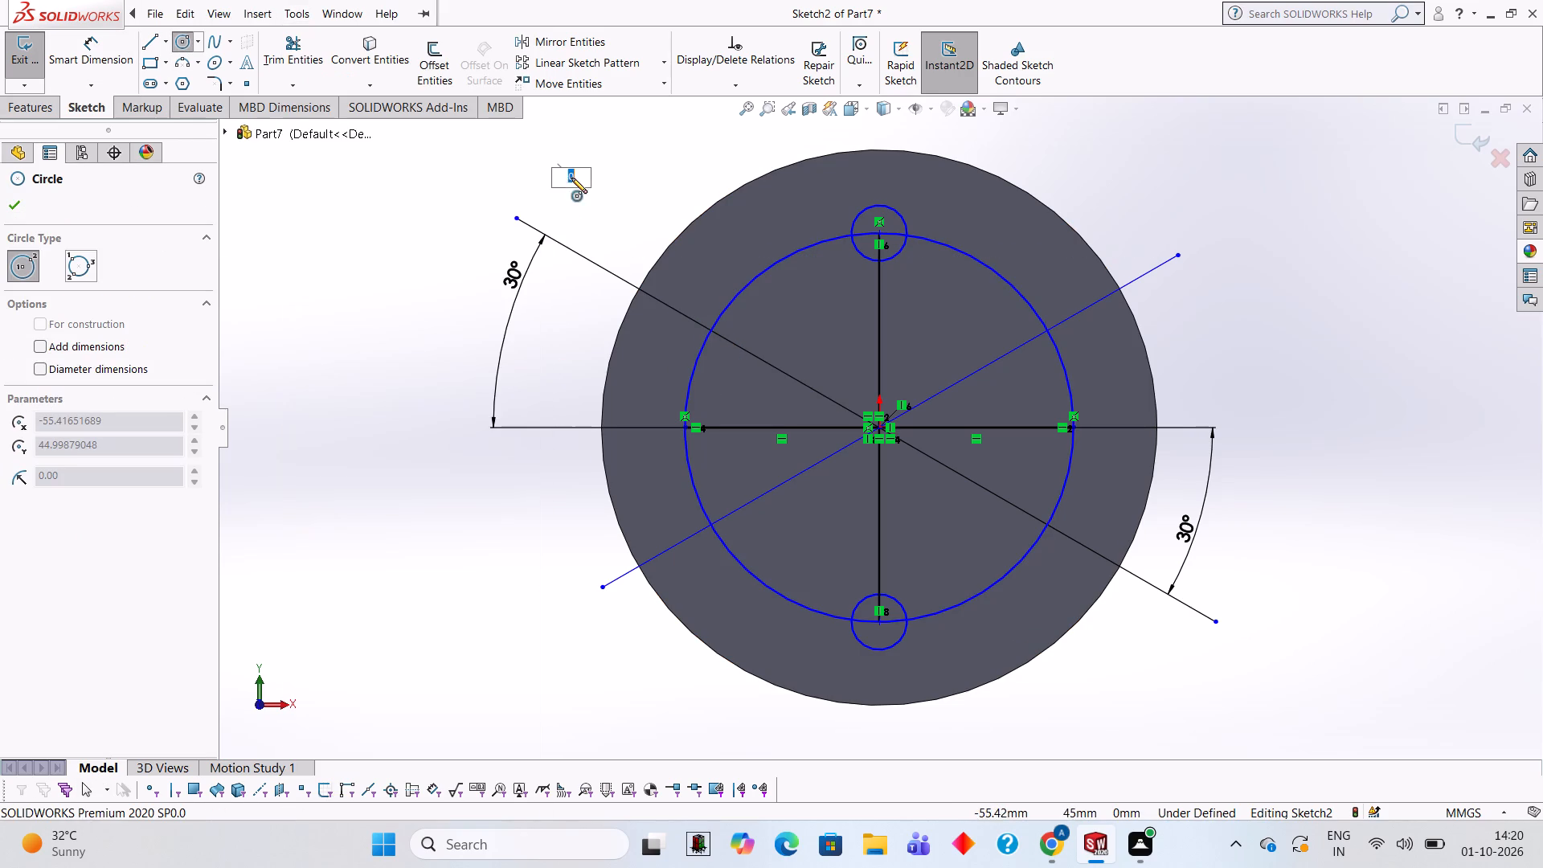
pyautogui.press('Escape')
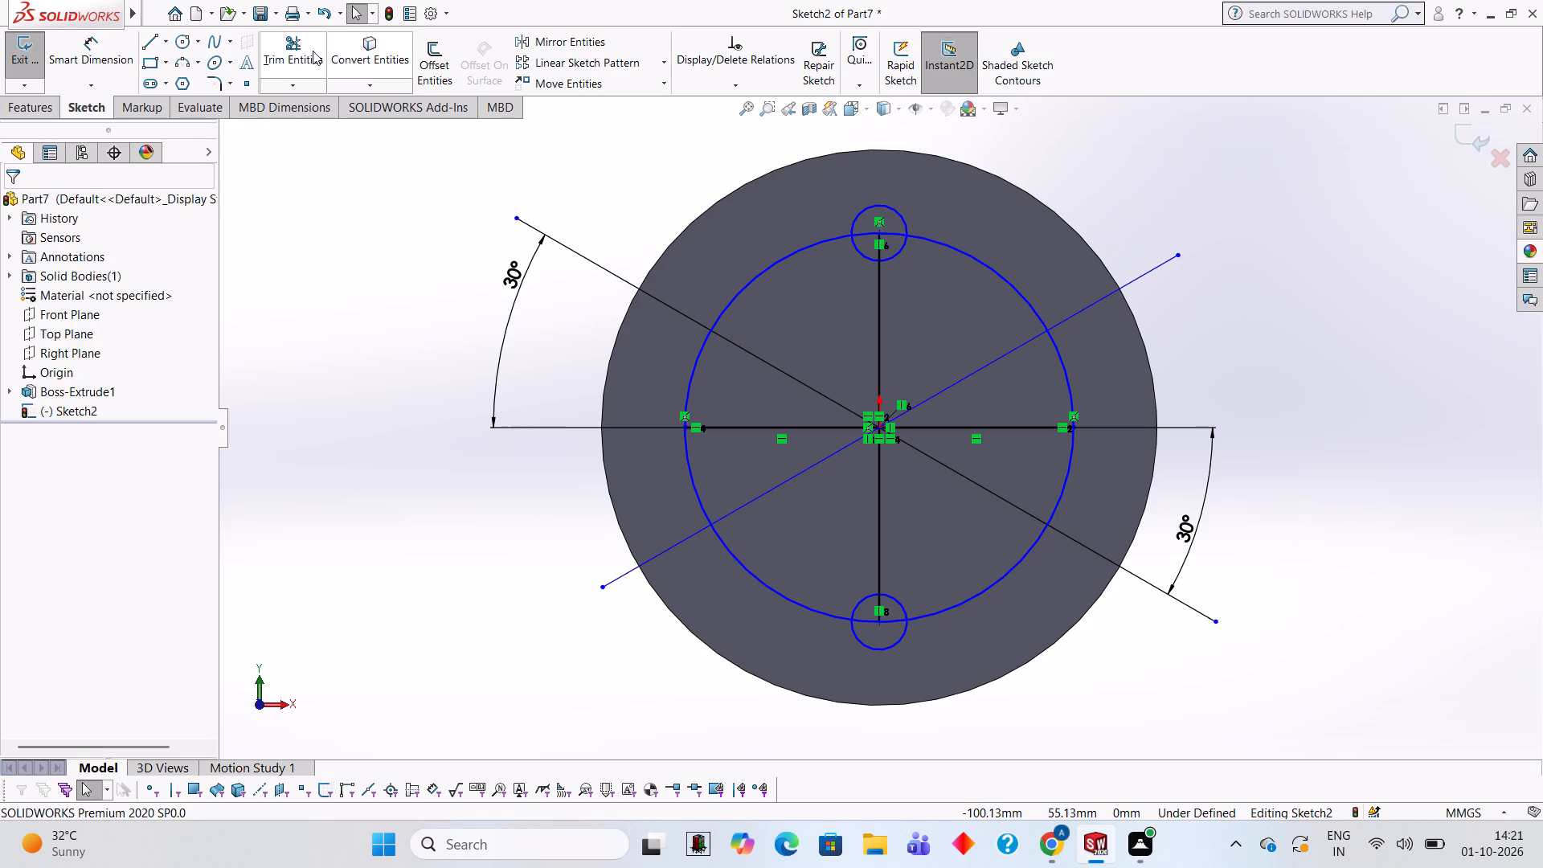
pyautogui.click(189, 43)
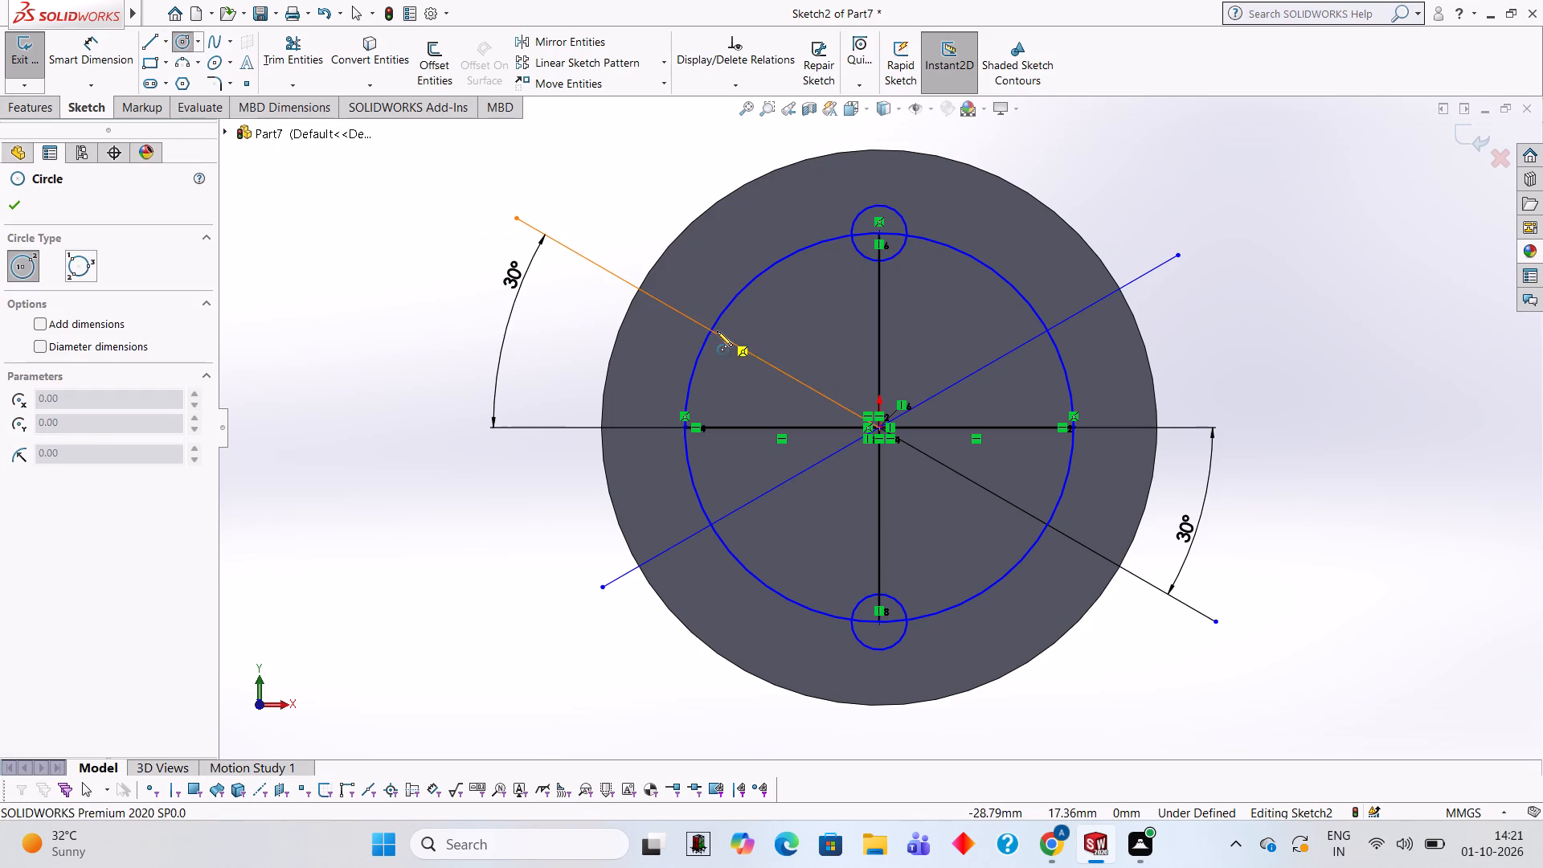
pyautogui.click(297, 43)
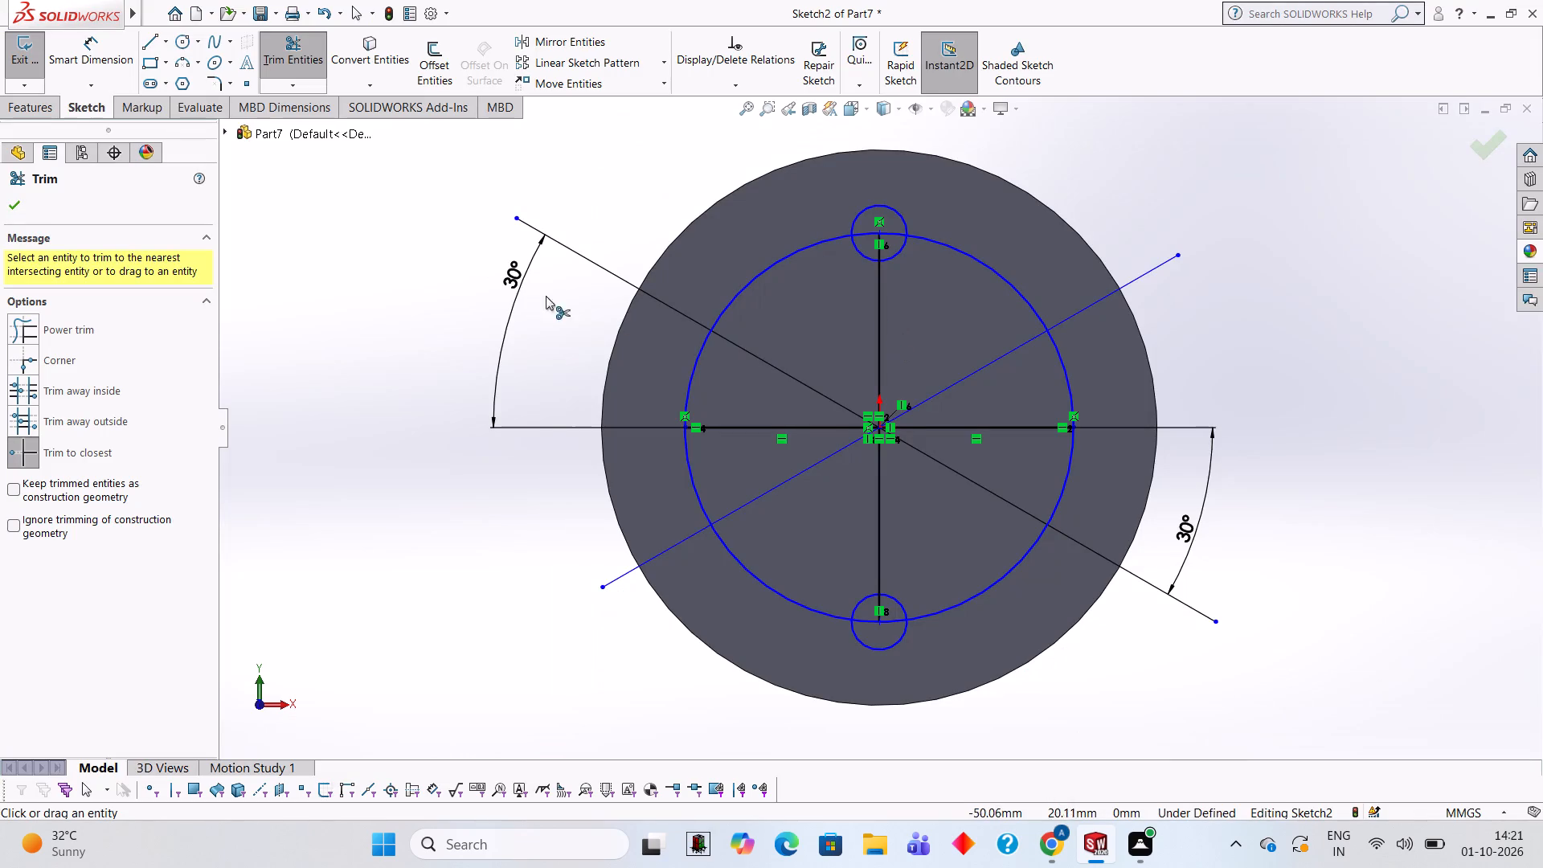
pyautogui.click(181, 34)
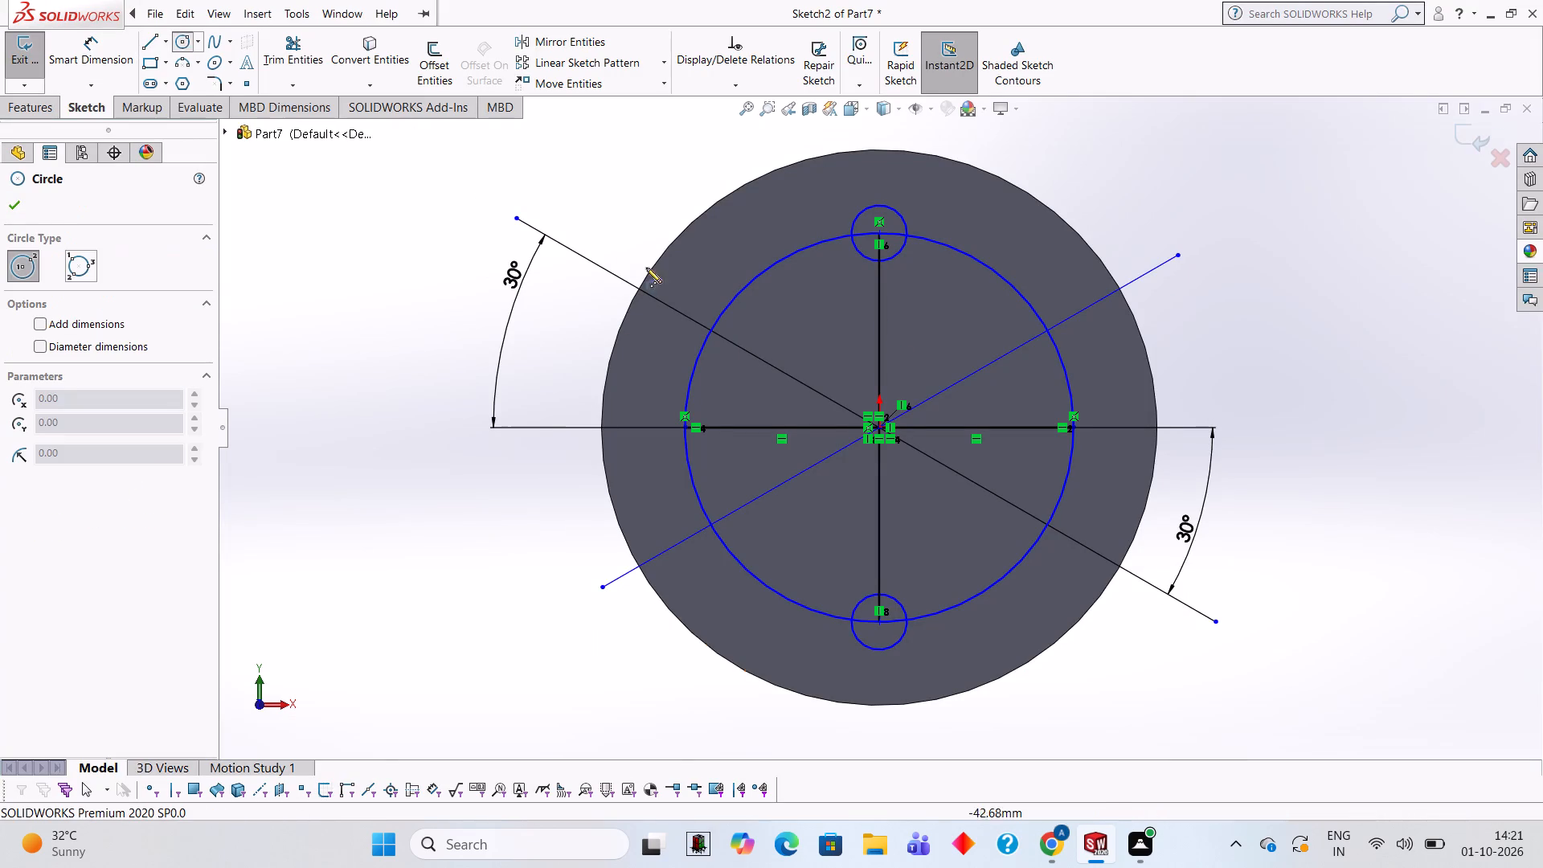
# Trim the four slanted lines back to the layout circle, removing the portions outside it.
pyautogui.click(302, 54)
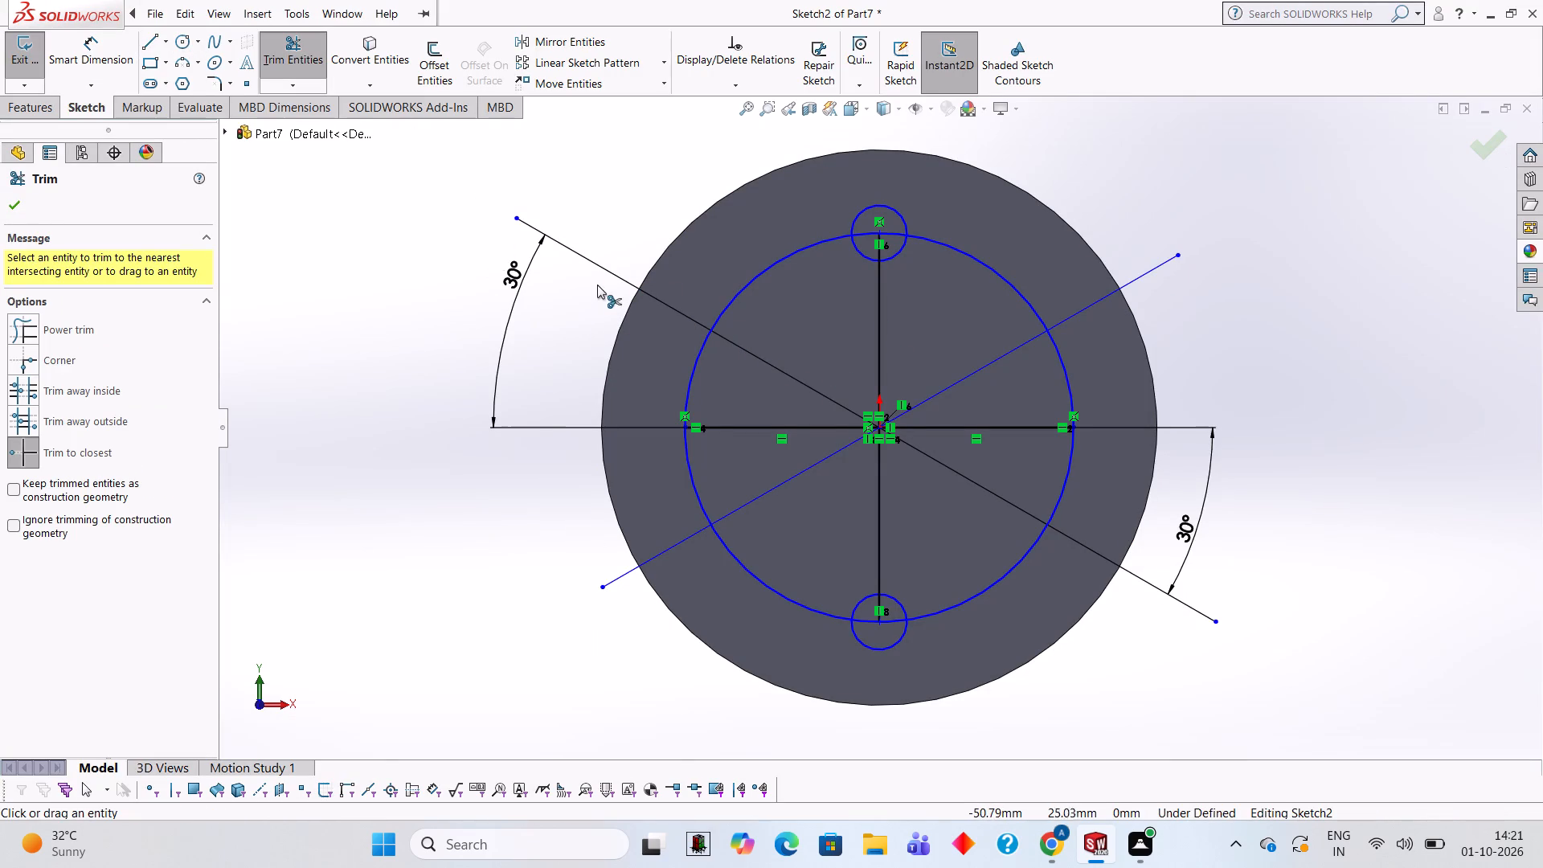
pyautogui.click(598, 262)
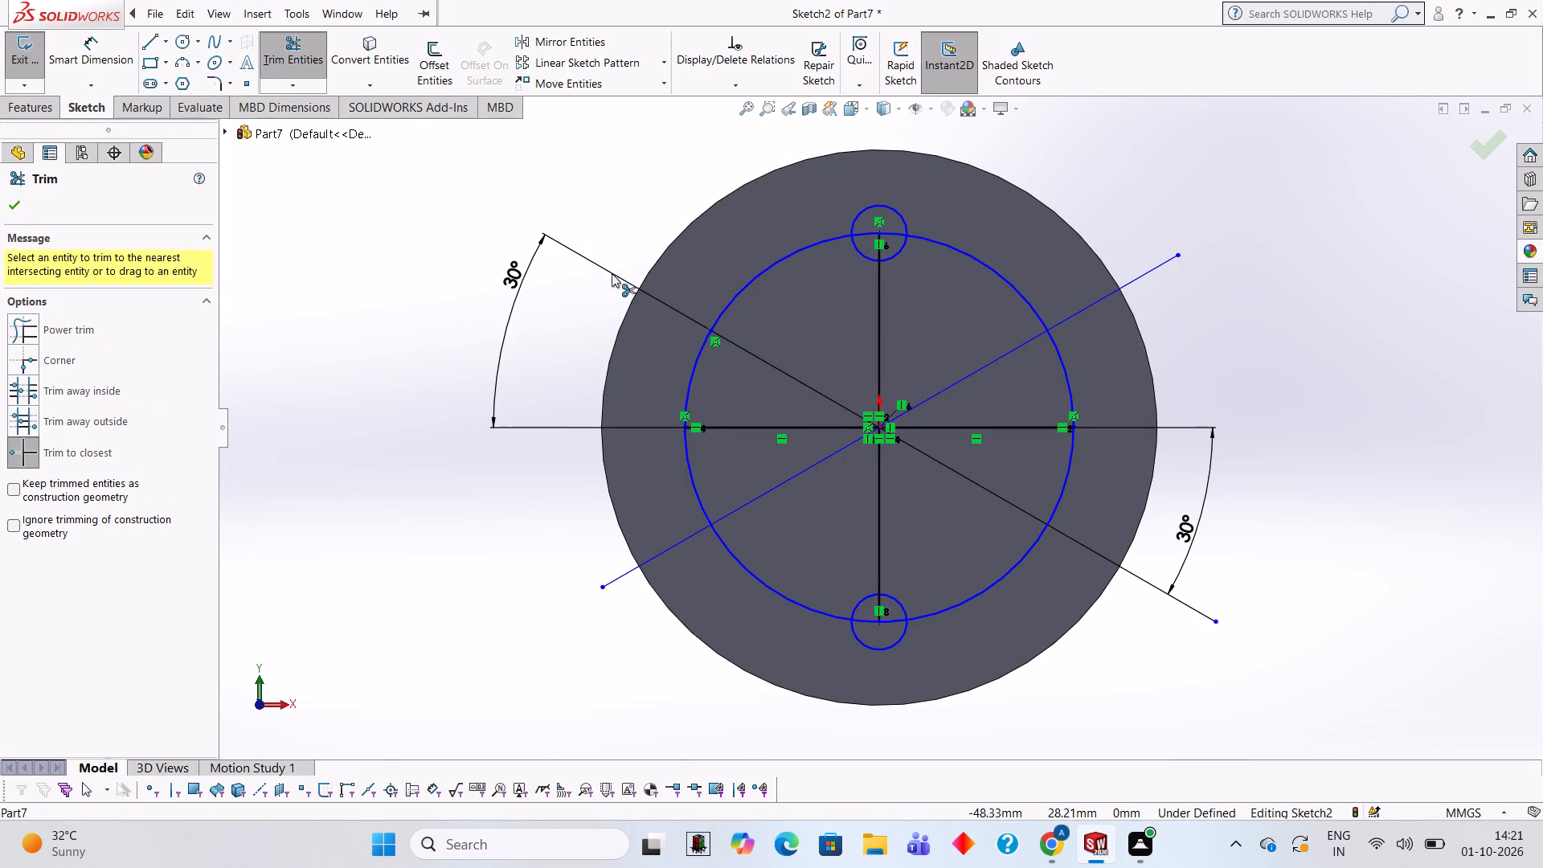
pyautogui.click(612, 275)
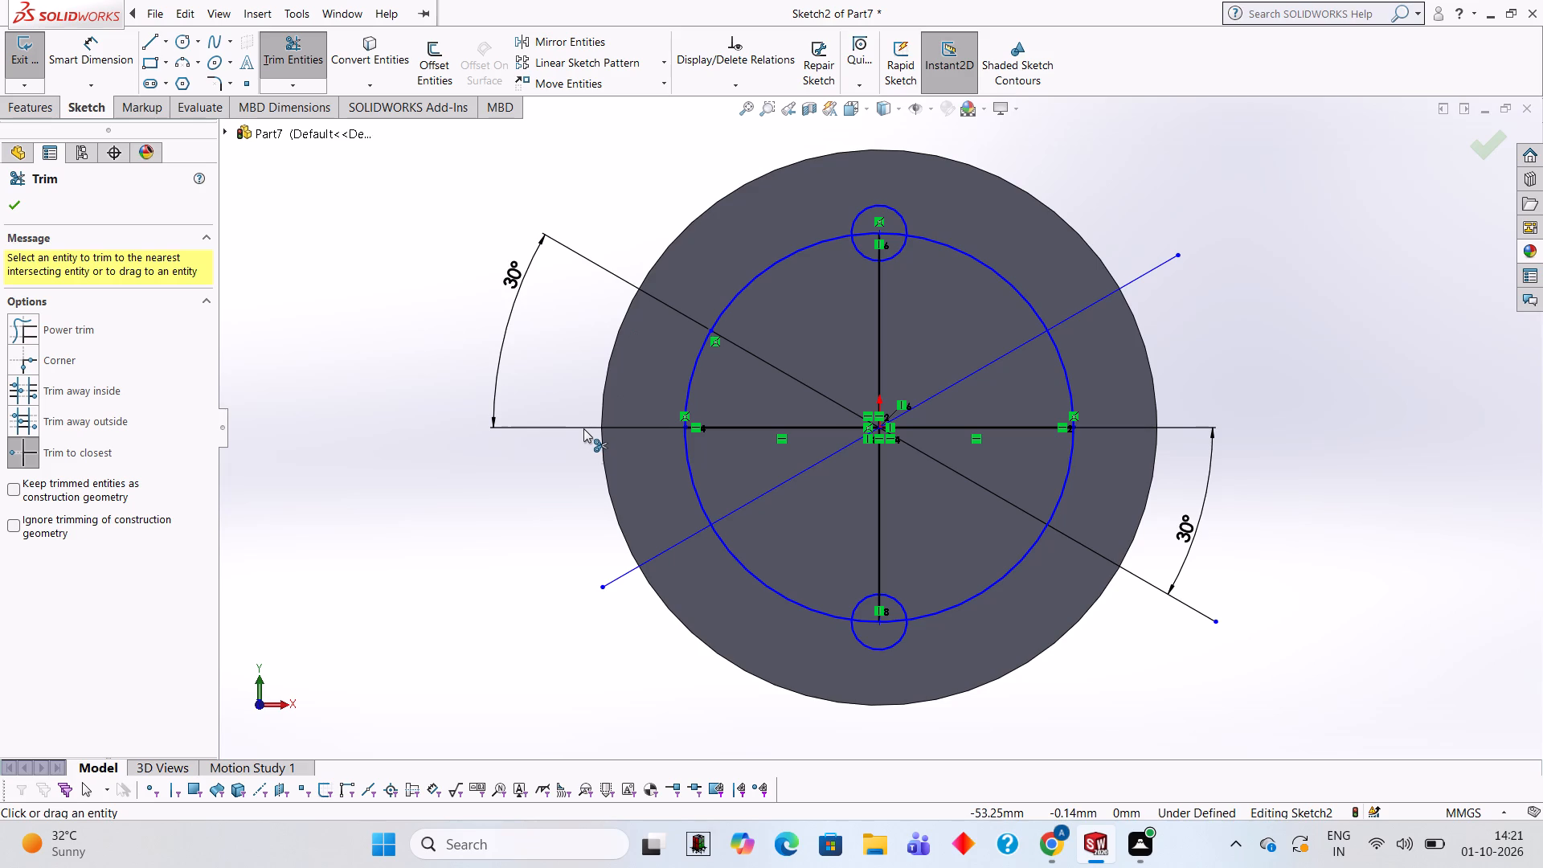
pyautogui.click(670, 551)
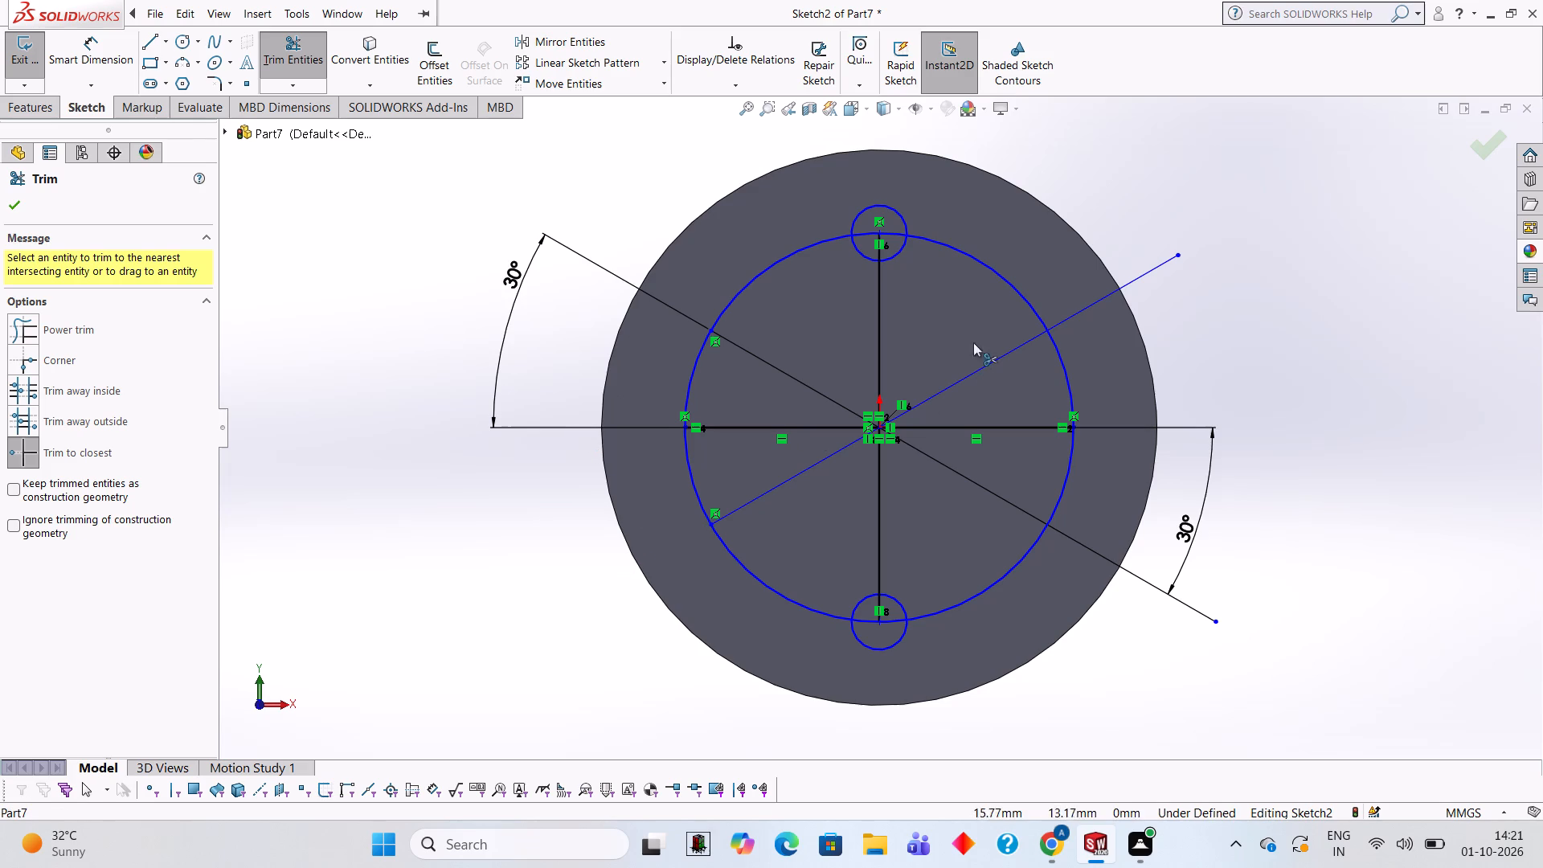
pyautogui.click(1066, 317)
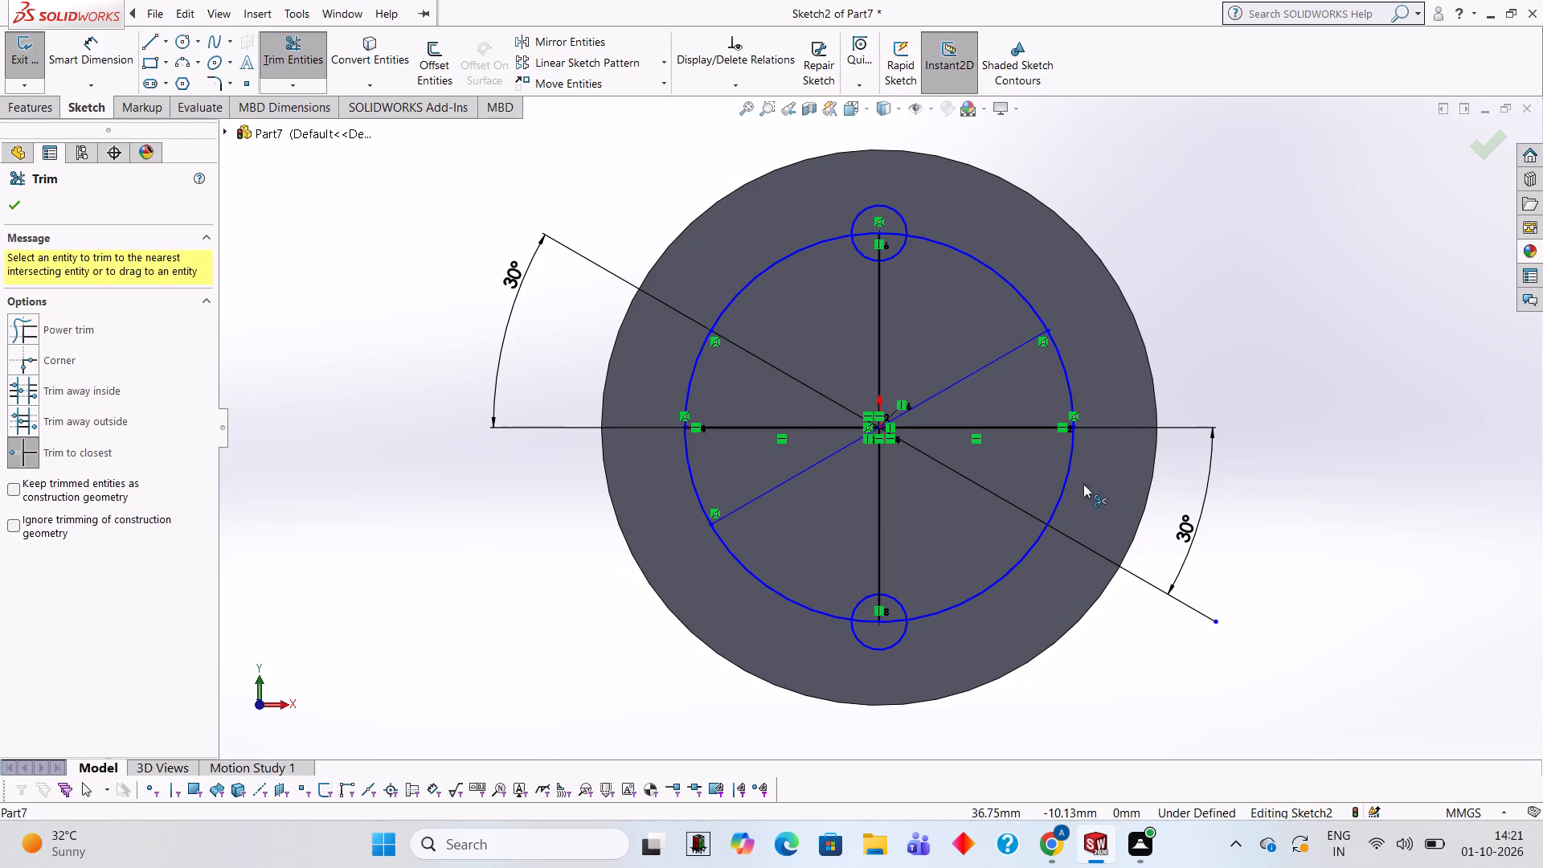
pyautogui.click(1107, 422)
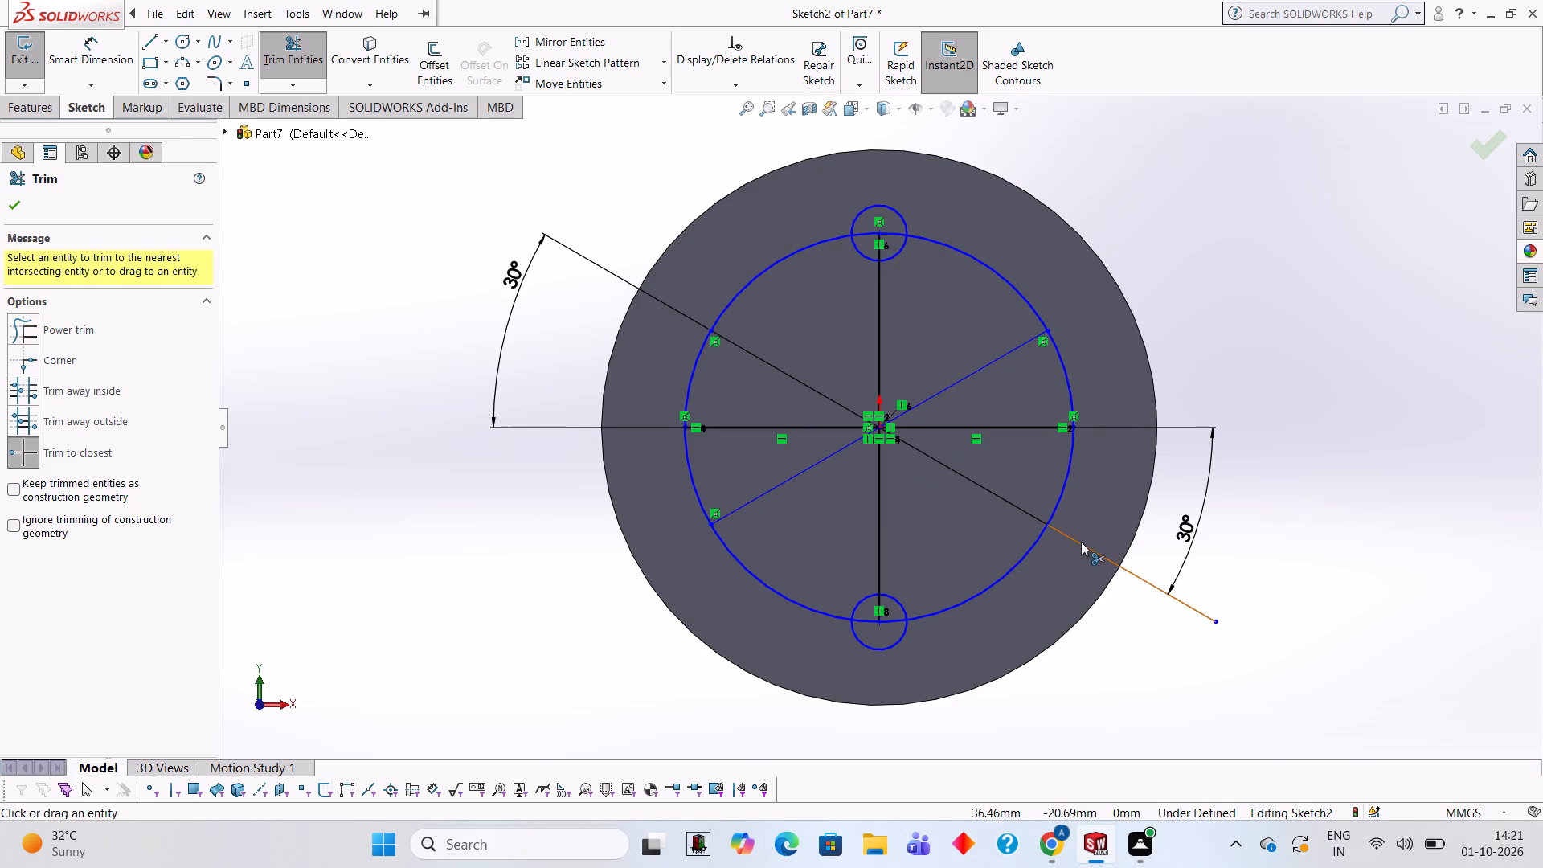
pyautogui.click(1081, 542)
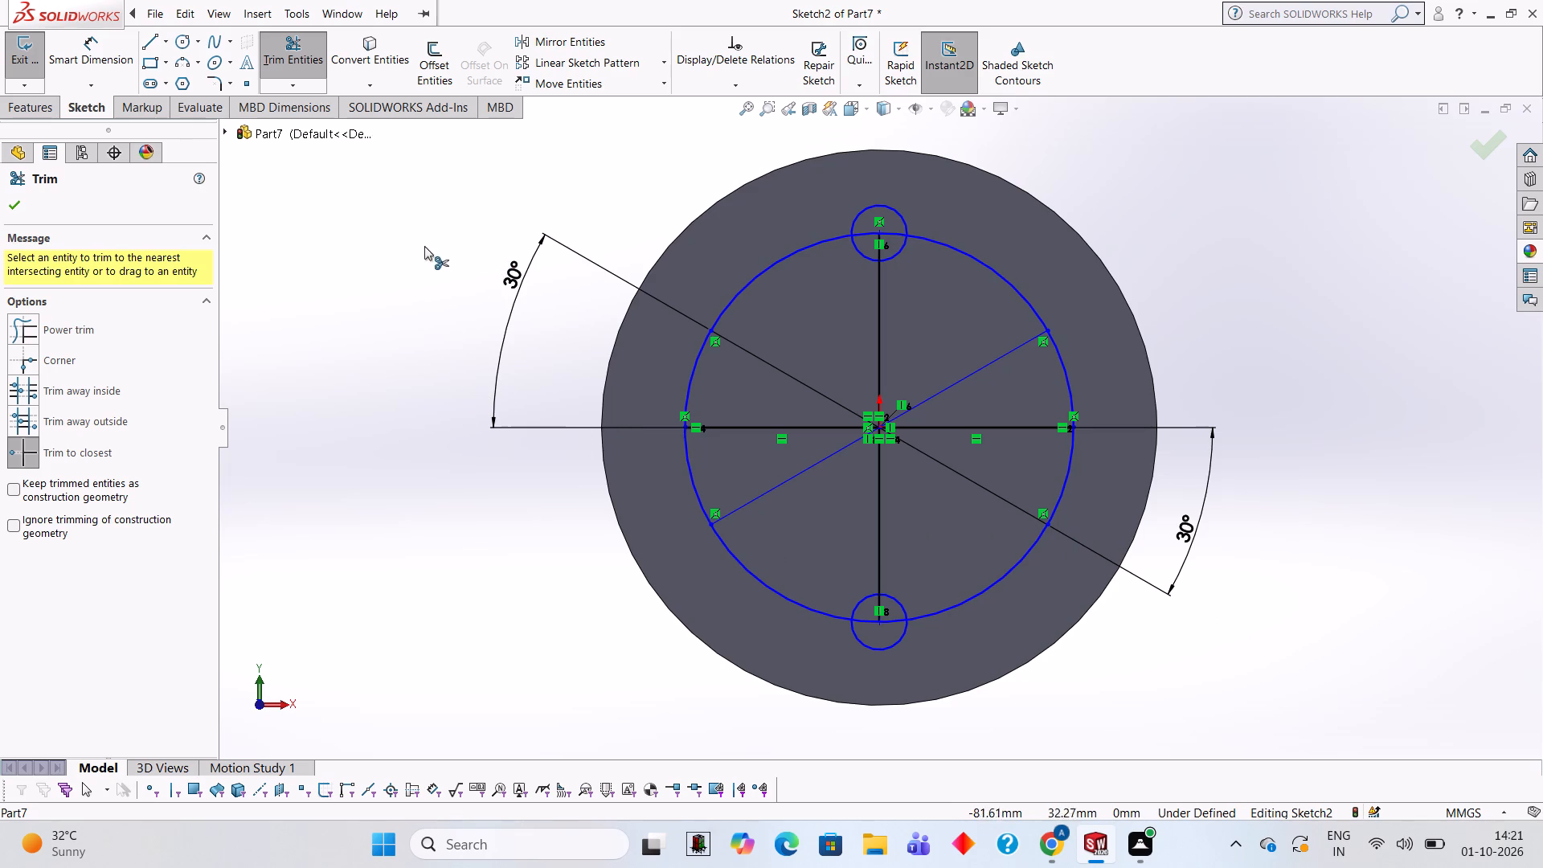
# Sketch 5 mm radius circles centred on the upper-left, lower-left and lower-right slanted lines' endpoints on the layout circle.
pyautogui.click(183, 39)
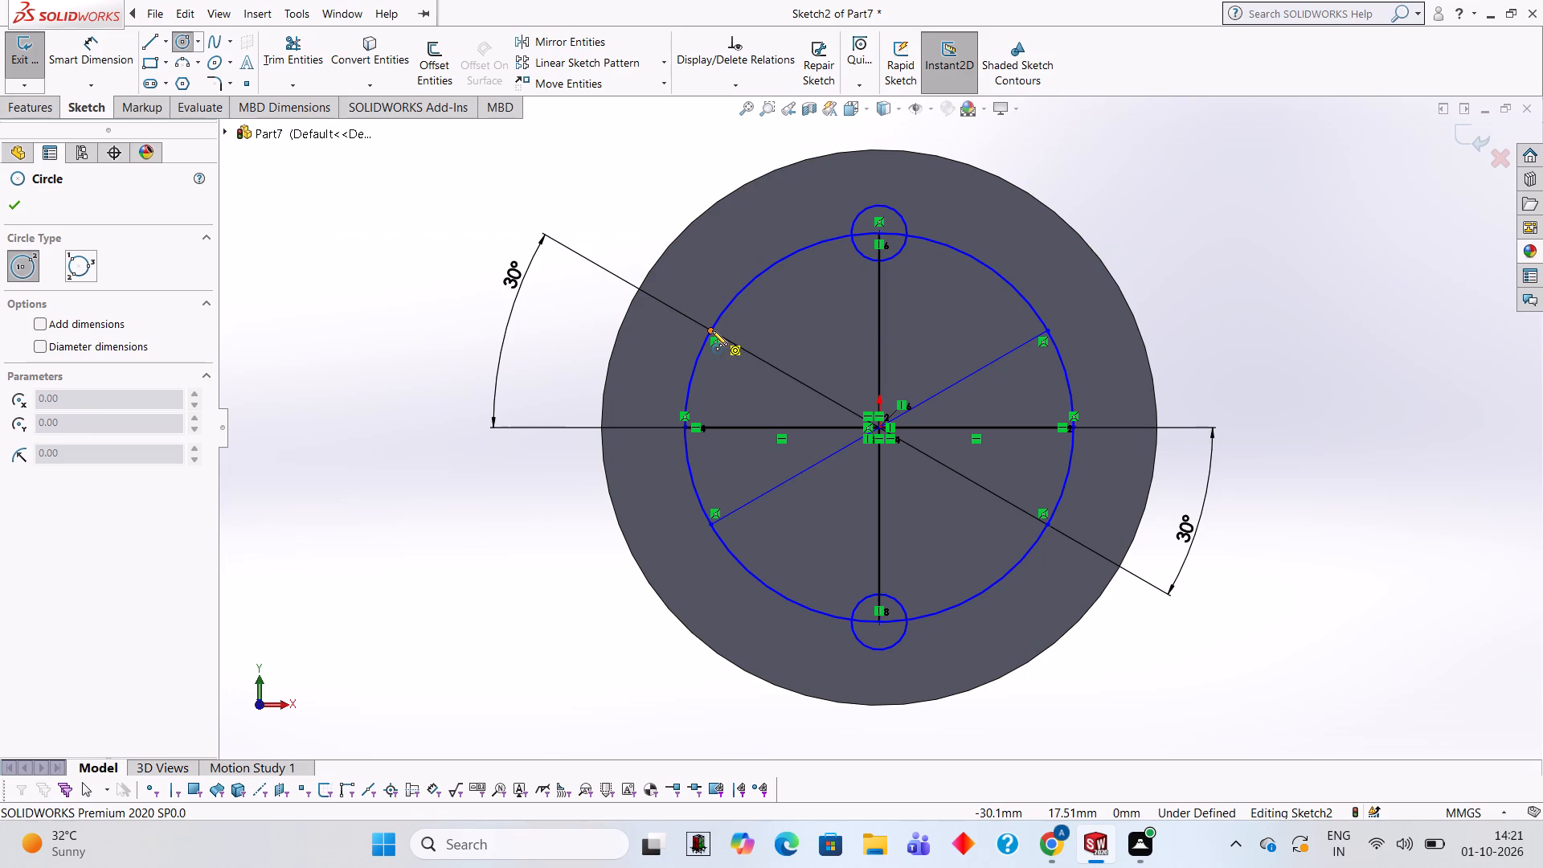
pyautogui.click(712, 330)
pyautogui.press('5')
pyautogui.press('Return')
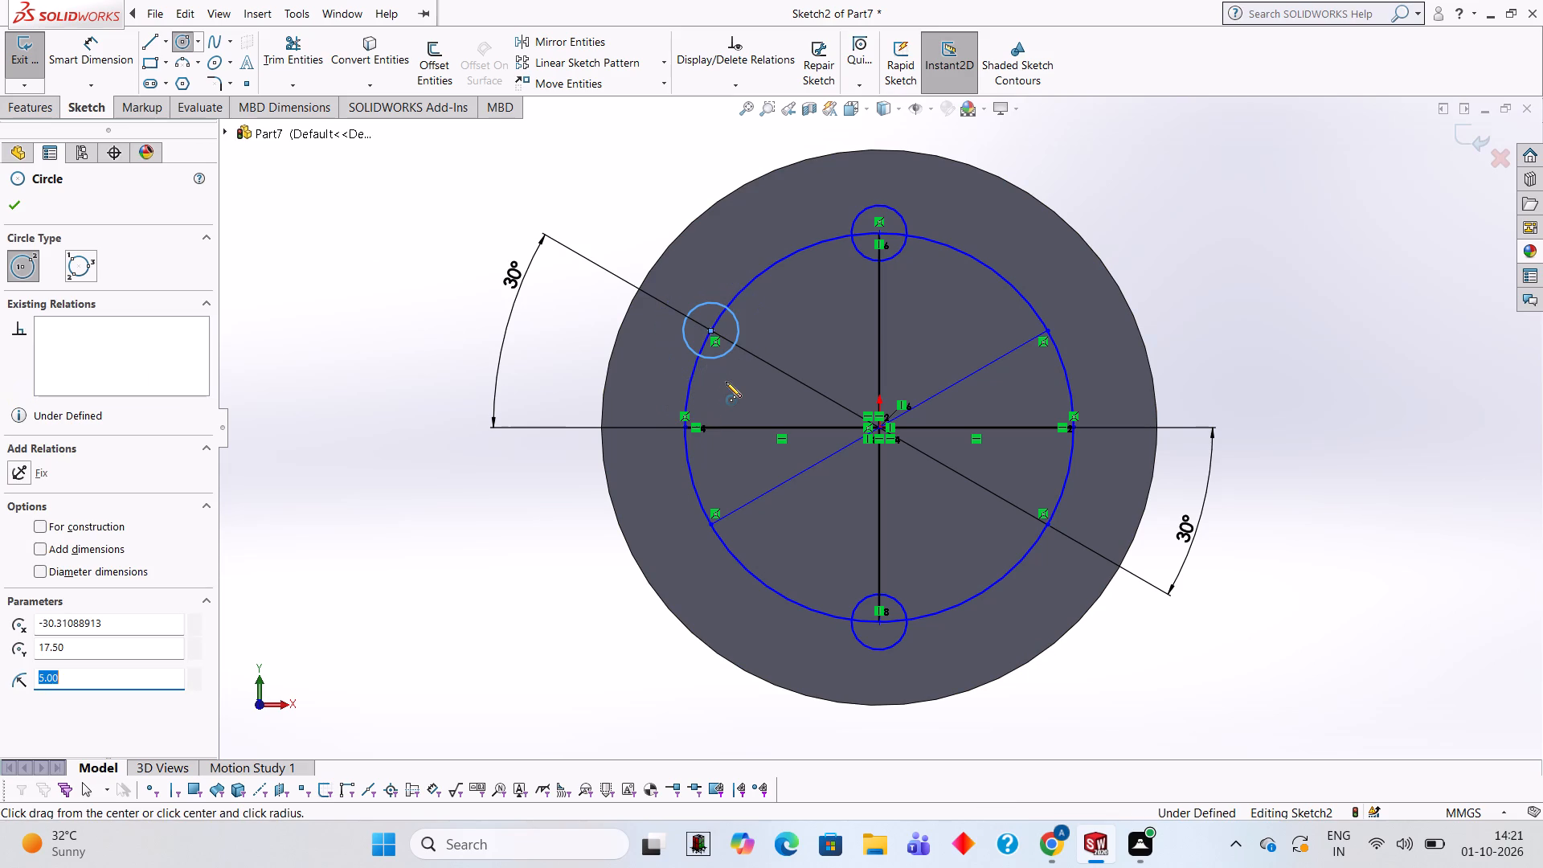
pyautogui.click(711, 526)
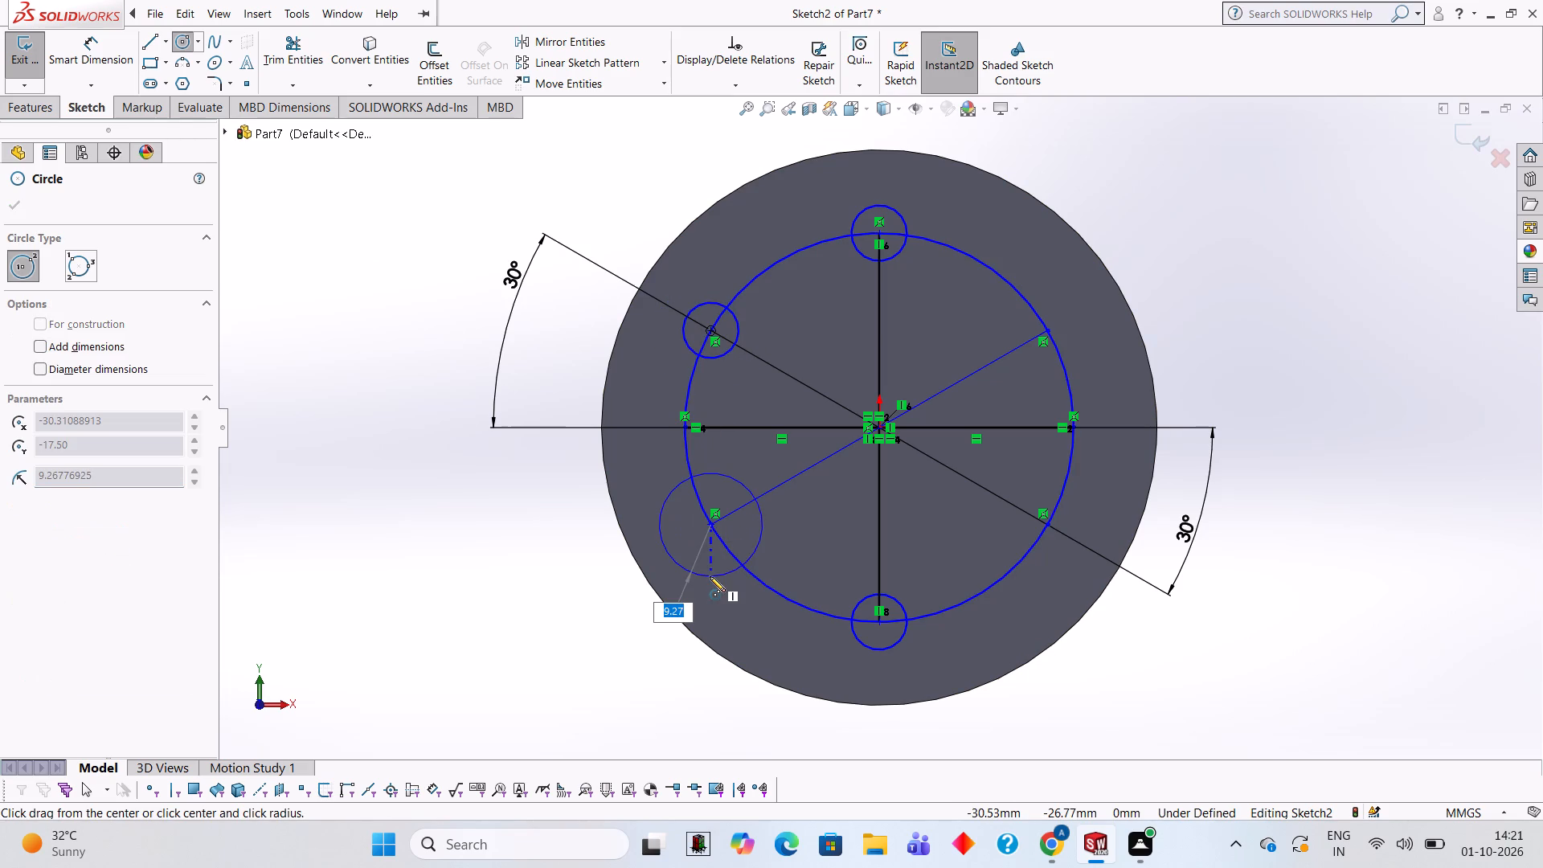
pyautogui.press('5')
pyautogui.press('Return')
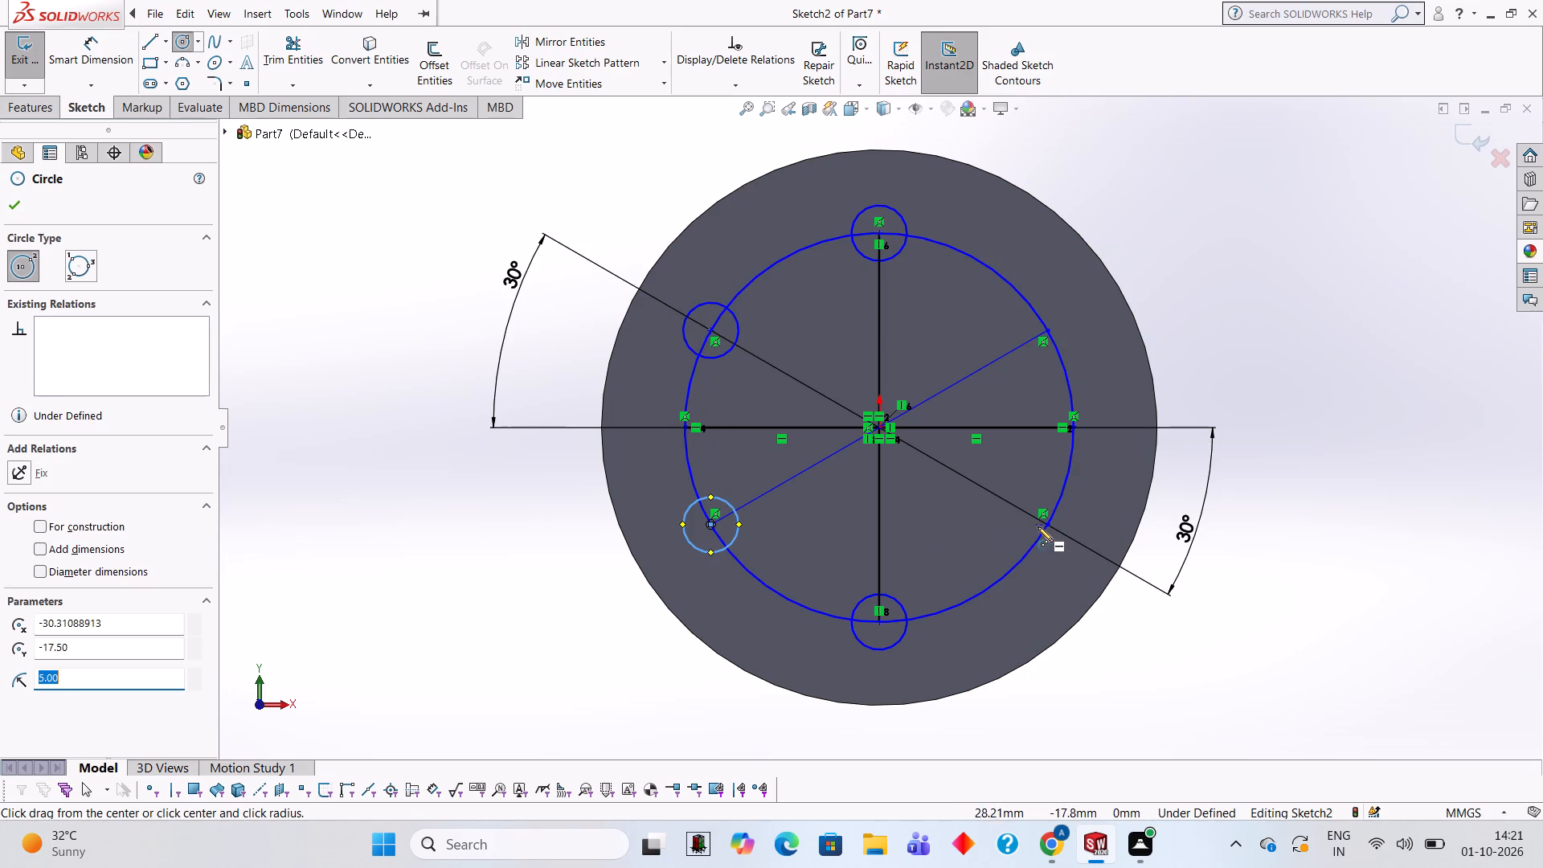
pyautogui.click(1044, 525)
pyautogui.press('5')
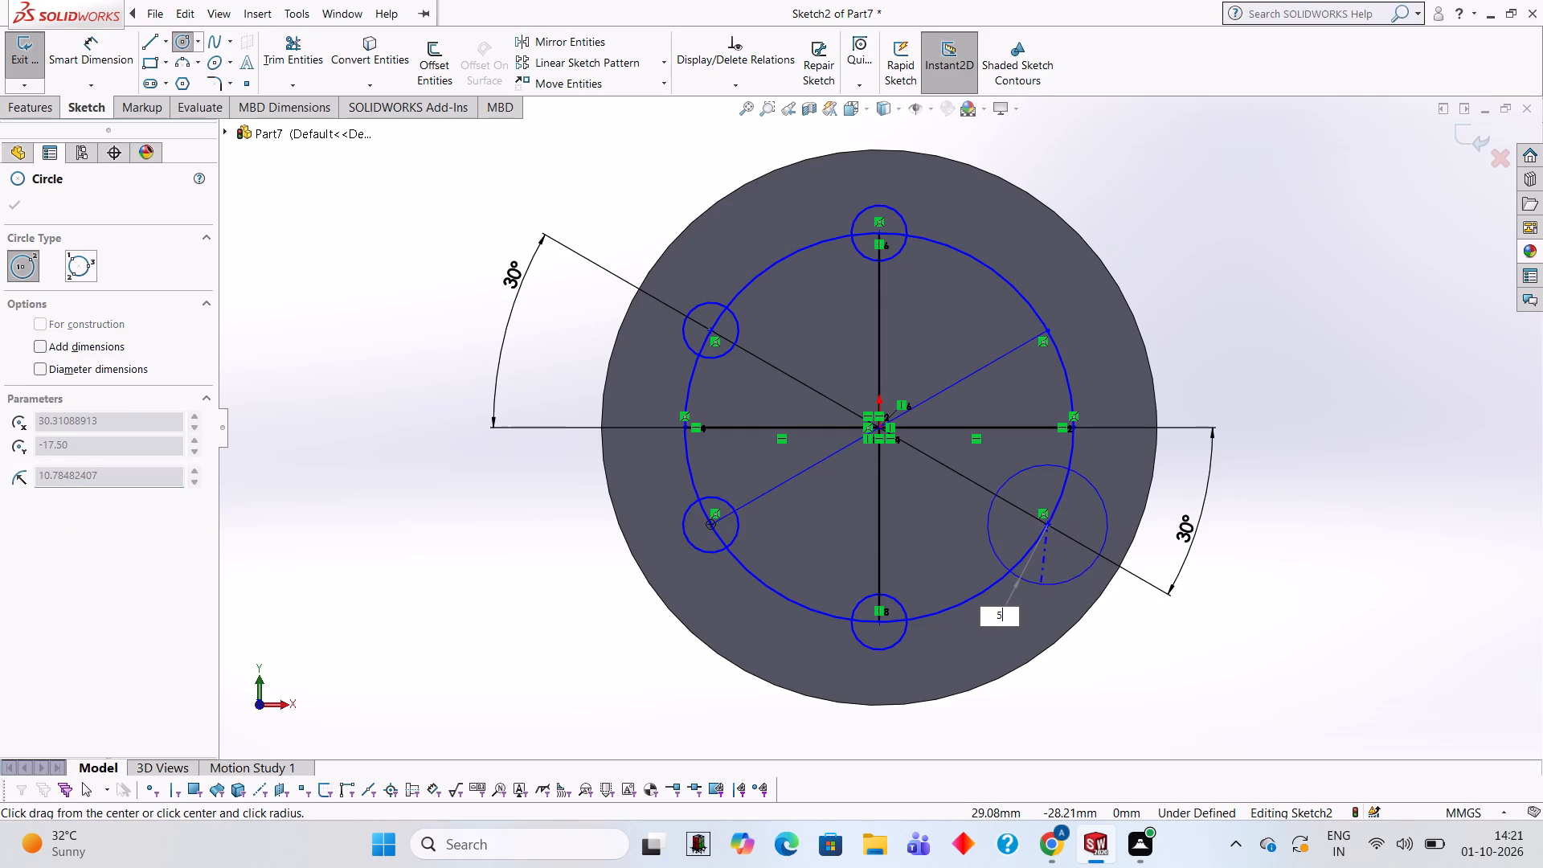
pyautogui.press('Return')
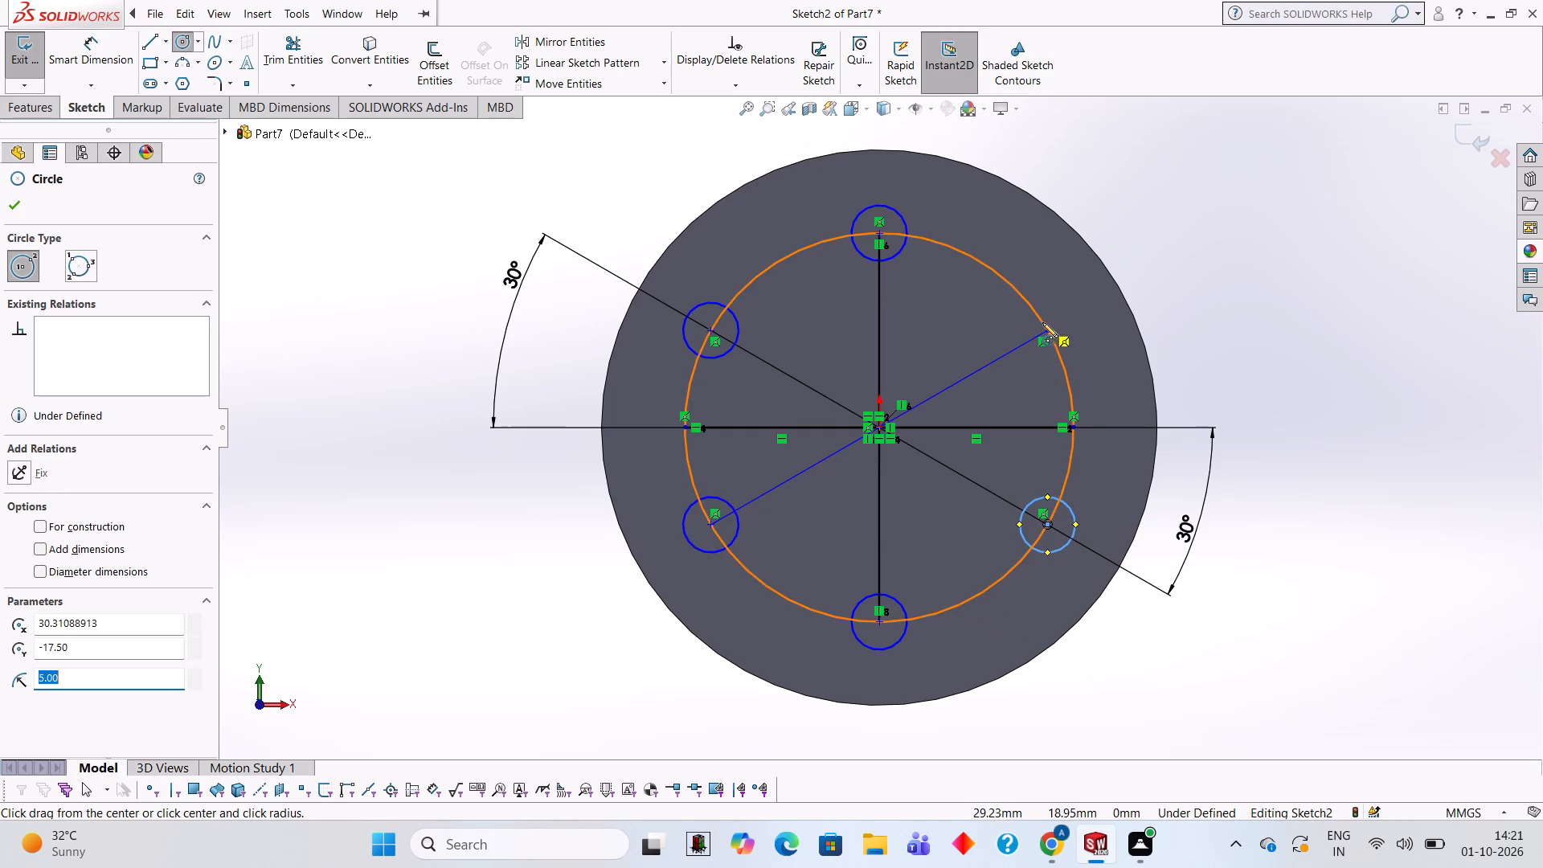
# Sketch a 5 mm radius circle centred on the upper-right slanted line's endpoint on the layout circle.
pyautogui.click(1046, 330)
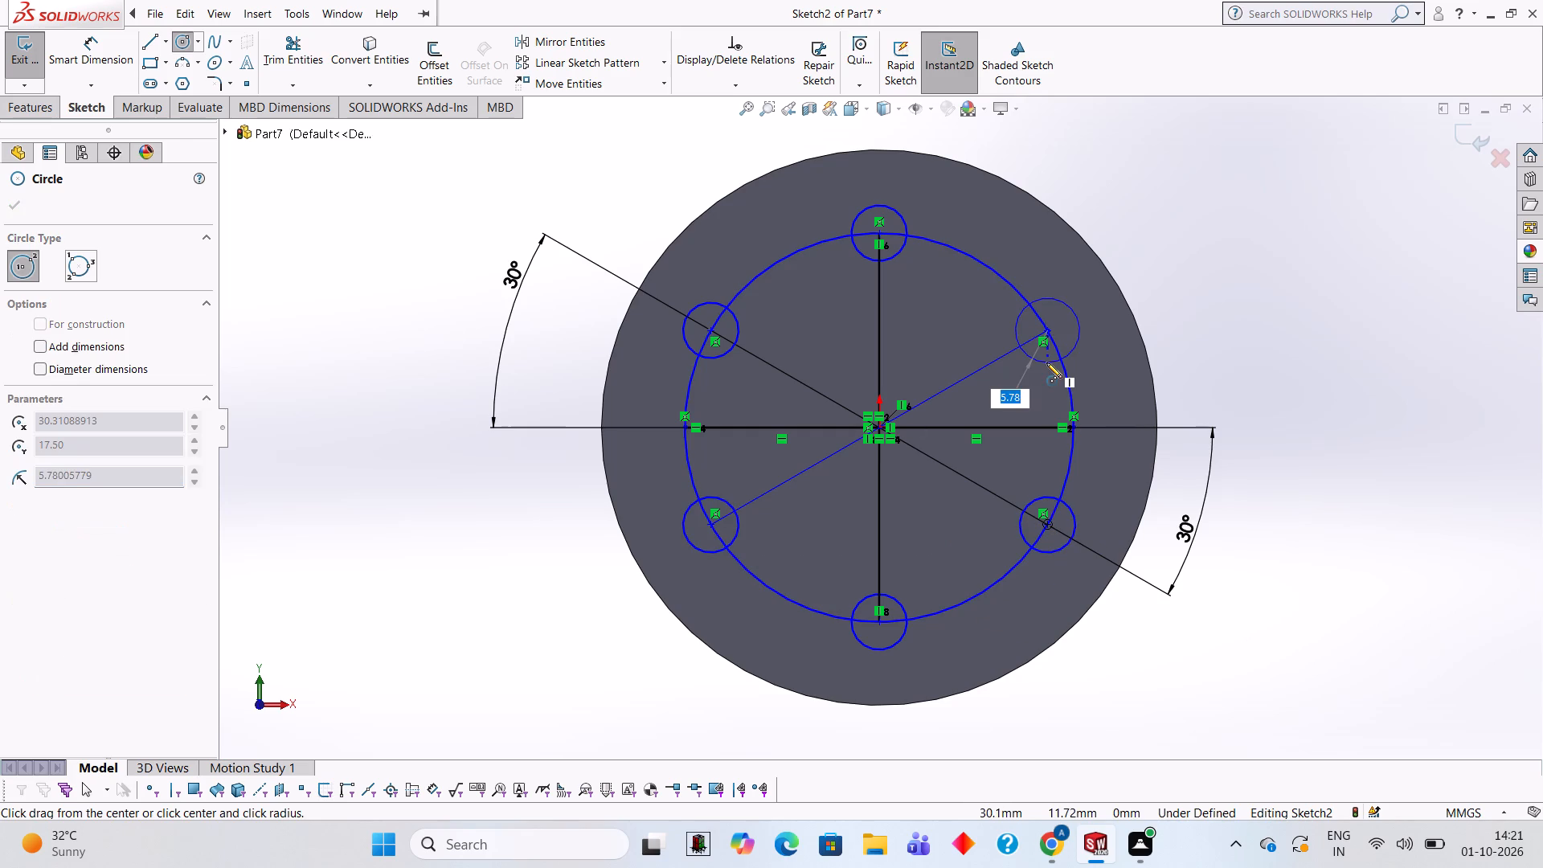
pyautogui.press('5')
pyautogui.press('Return')
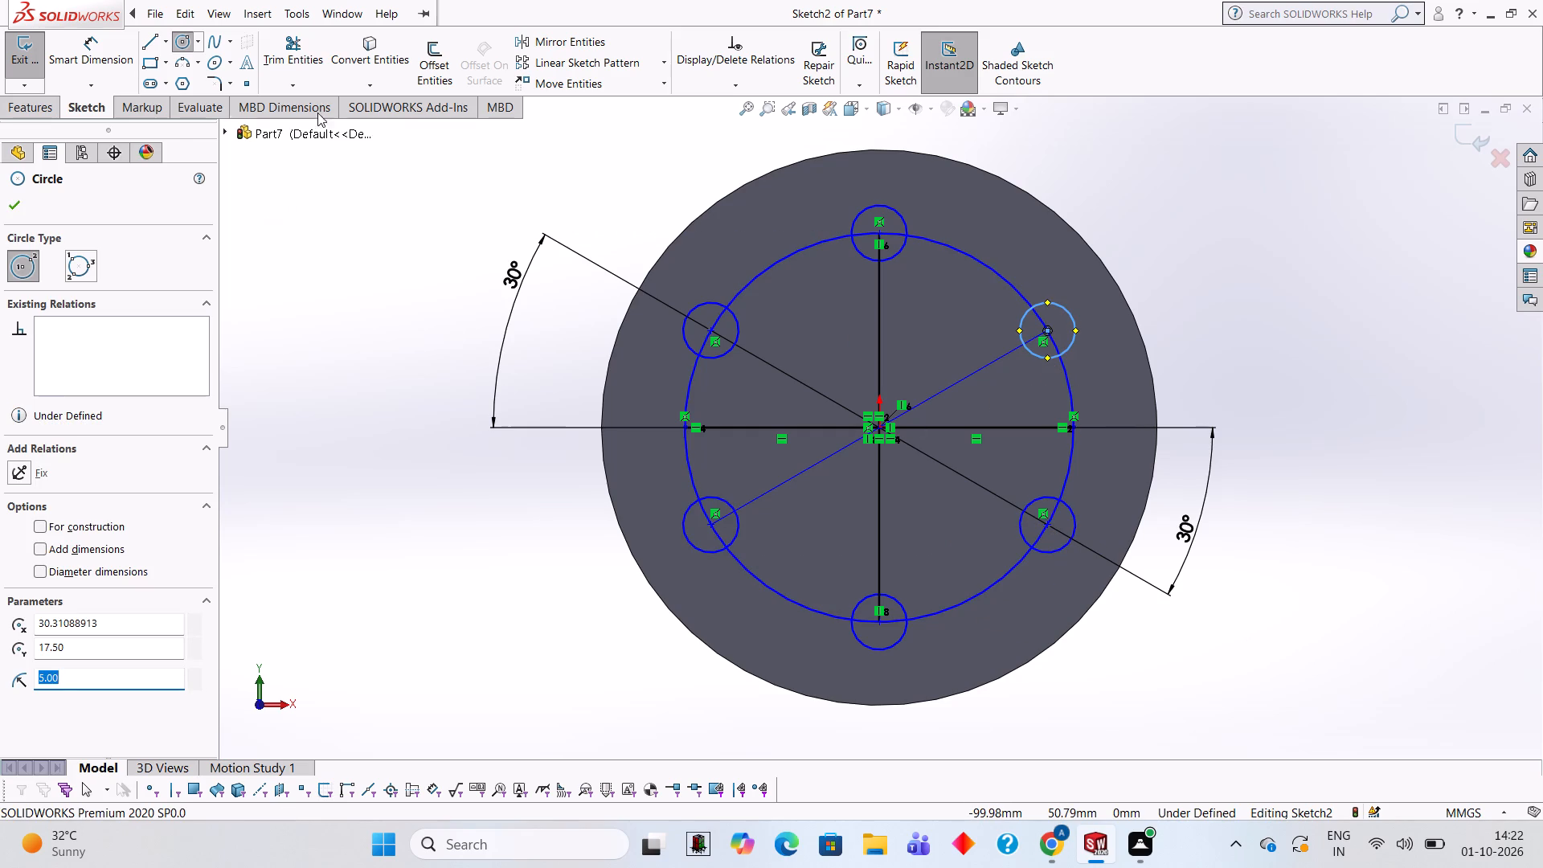
# Trim the layout arcs from the upper-left circle over the top to the horizontal line's right end, plus the upper vertical and upper-right slanted lines.
pyautogui.click(298, 57)
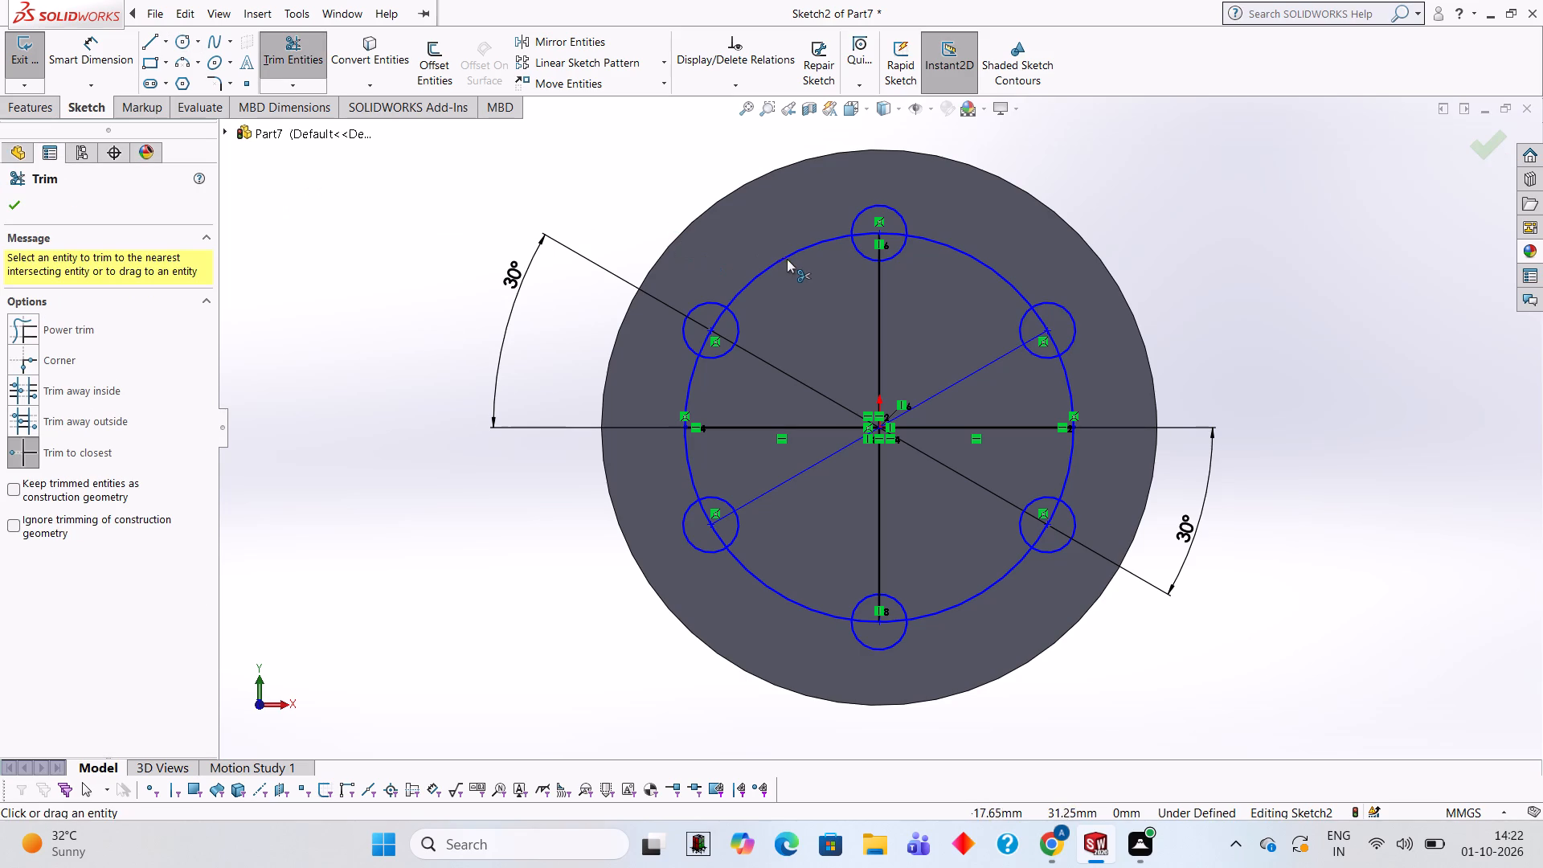
pyautogui.click(788, 259)
pyautogui.click(880, 235)
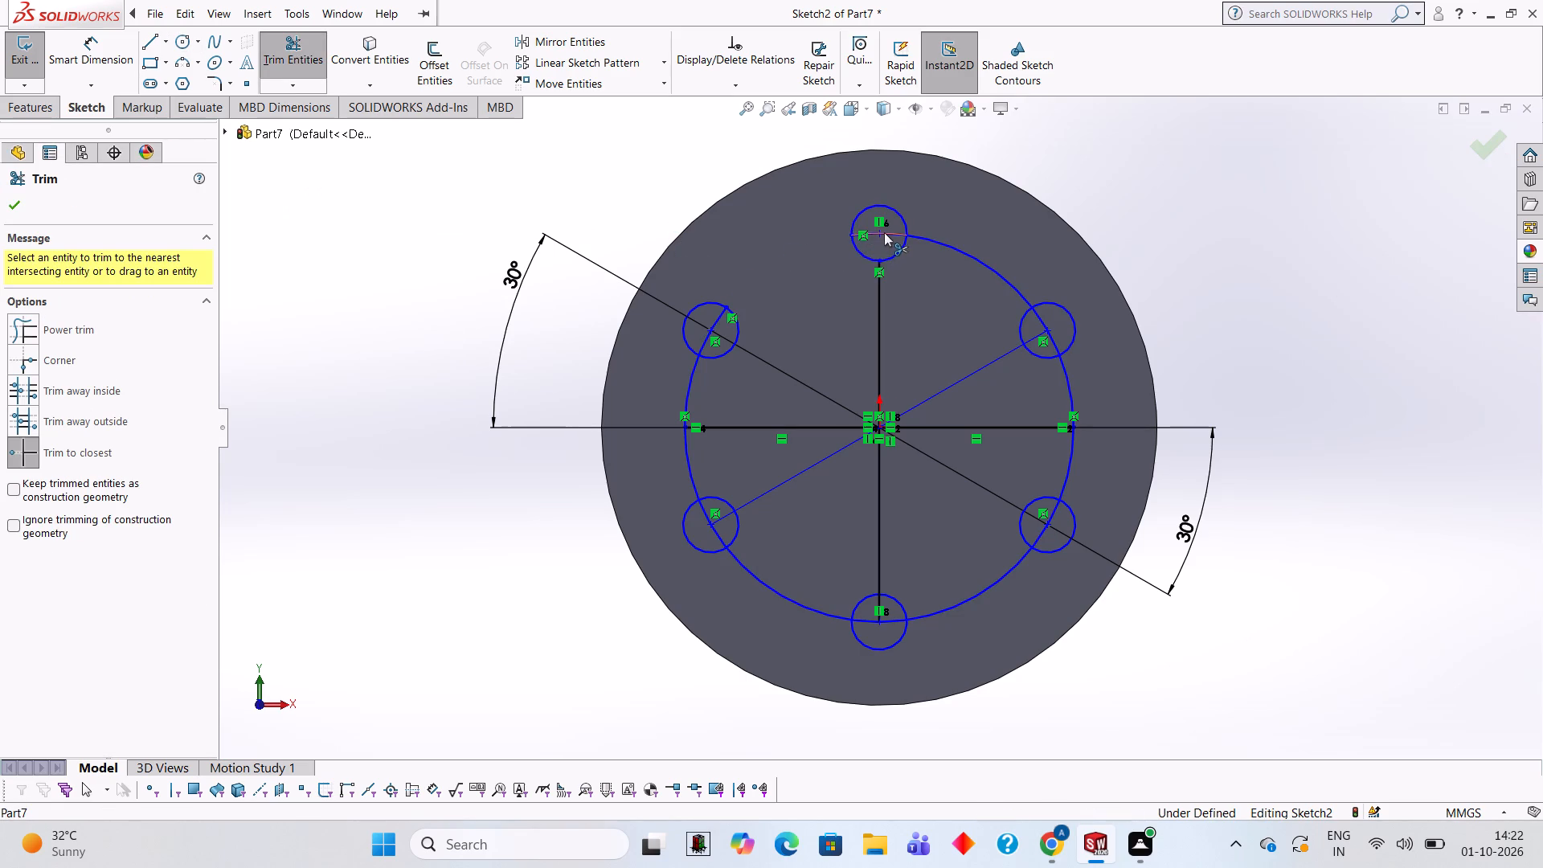
pyautogui.click(885, 232)
pyautogui.click(883, 295)
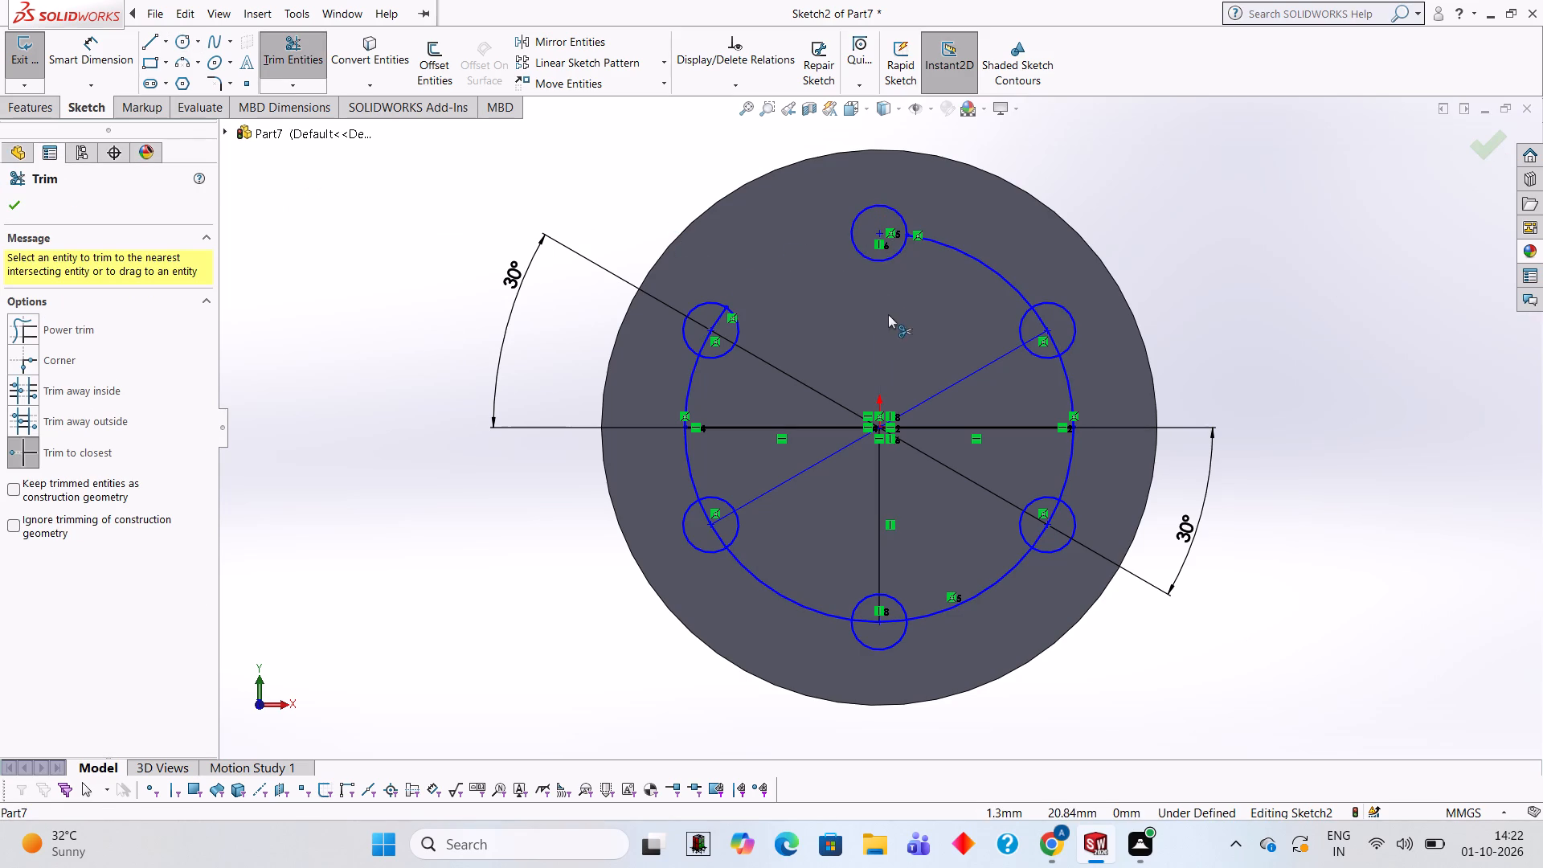
pyautogui.click(955, 243)
pyautogui.click(955, 246)
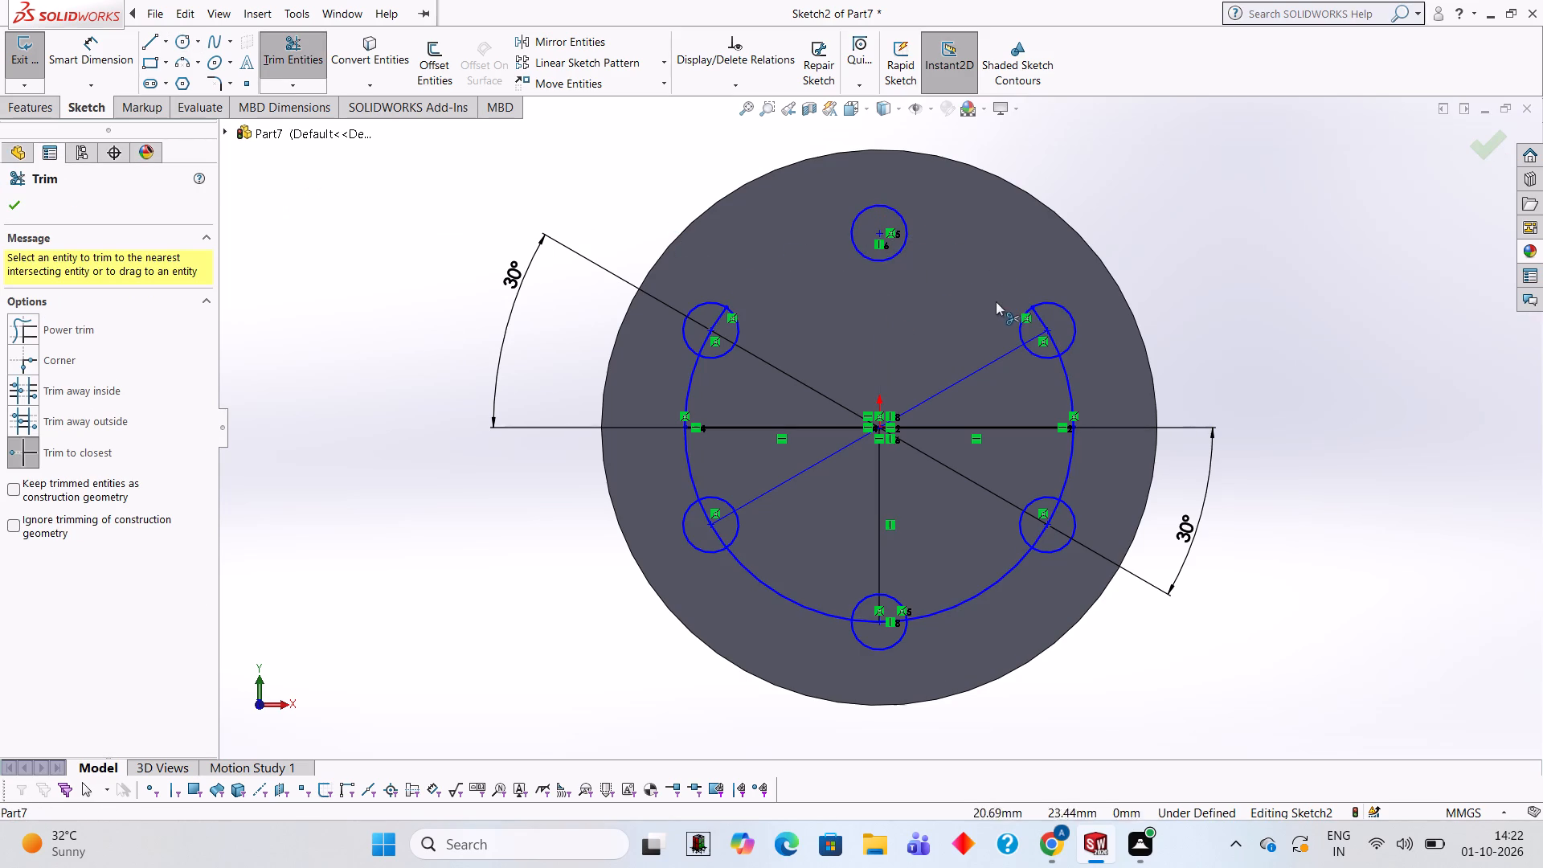
pyautogui.click(1038, 321)
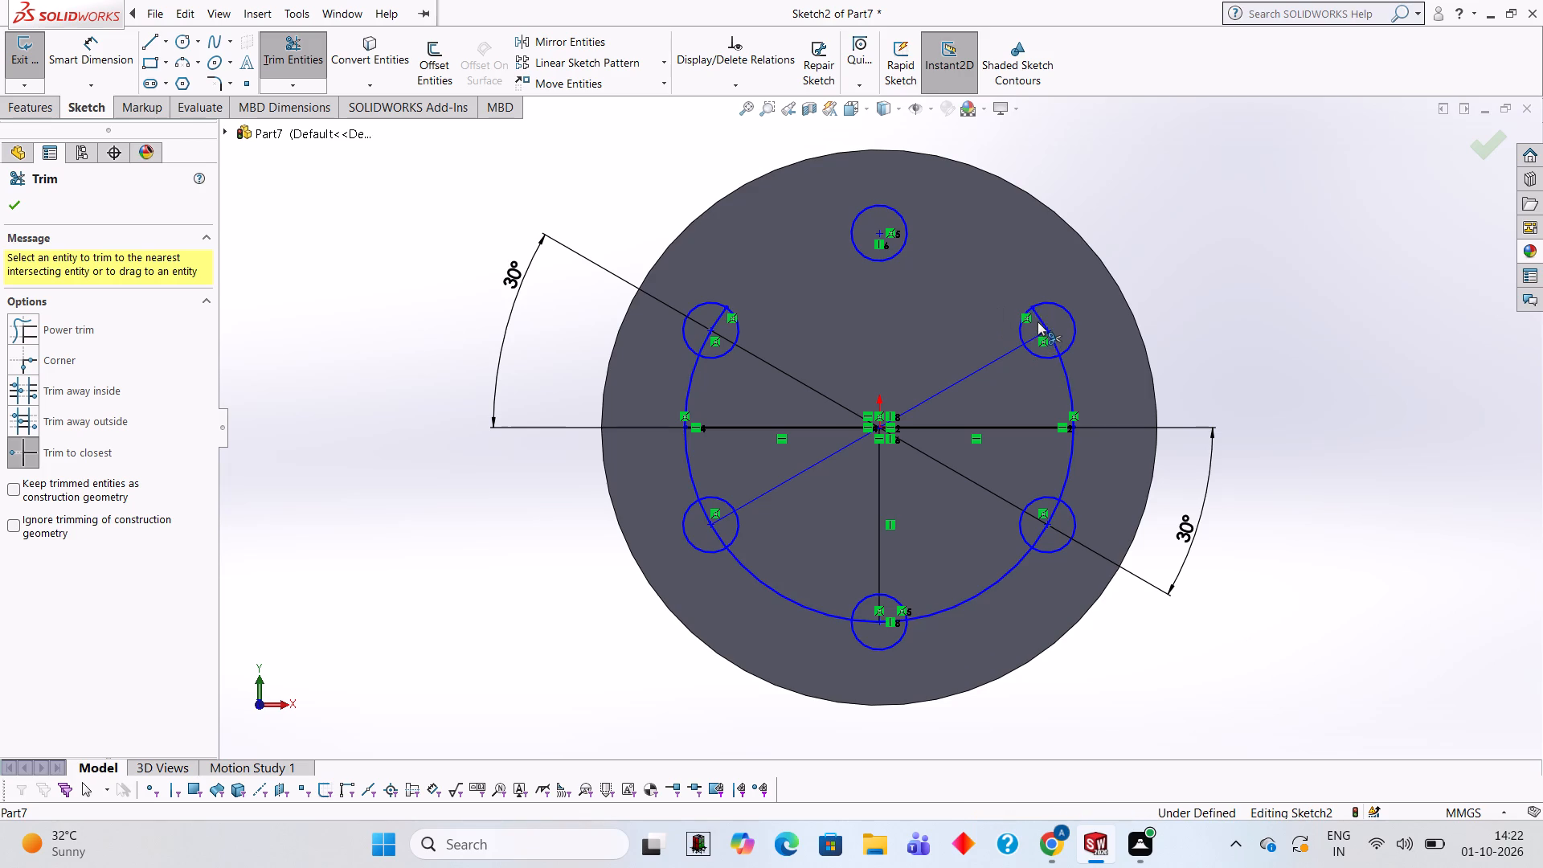
pyautogui.click(1038, 332)
pyautogui.click(1058, 344)
pyautogui.click(1068, 389)
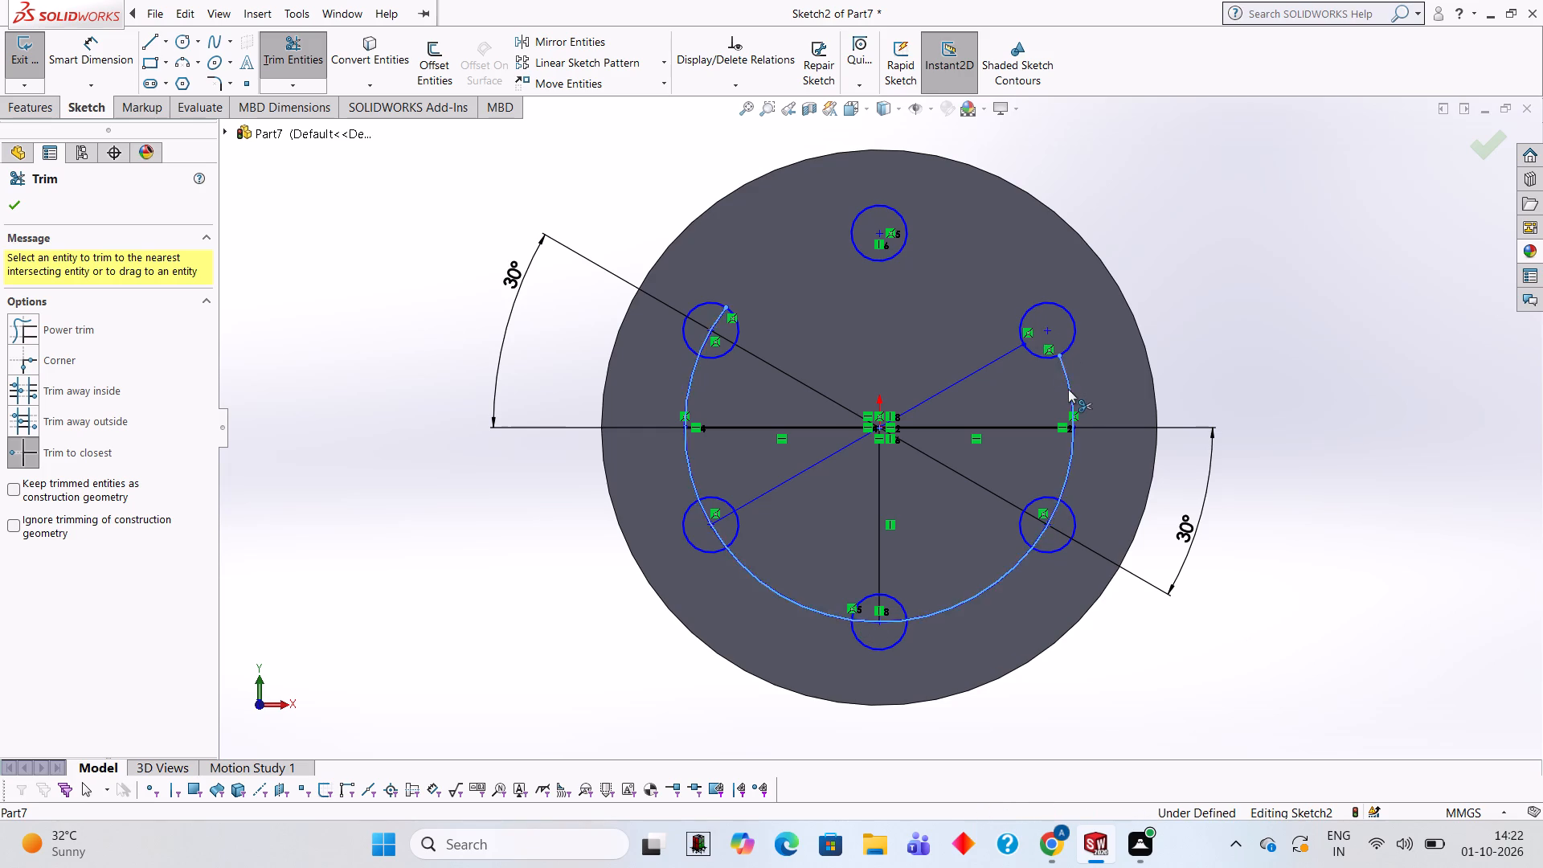
pyautogui.click(987, 366)
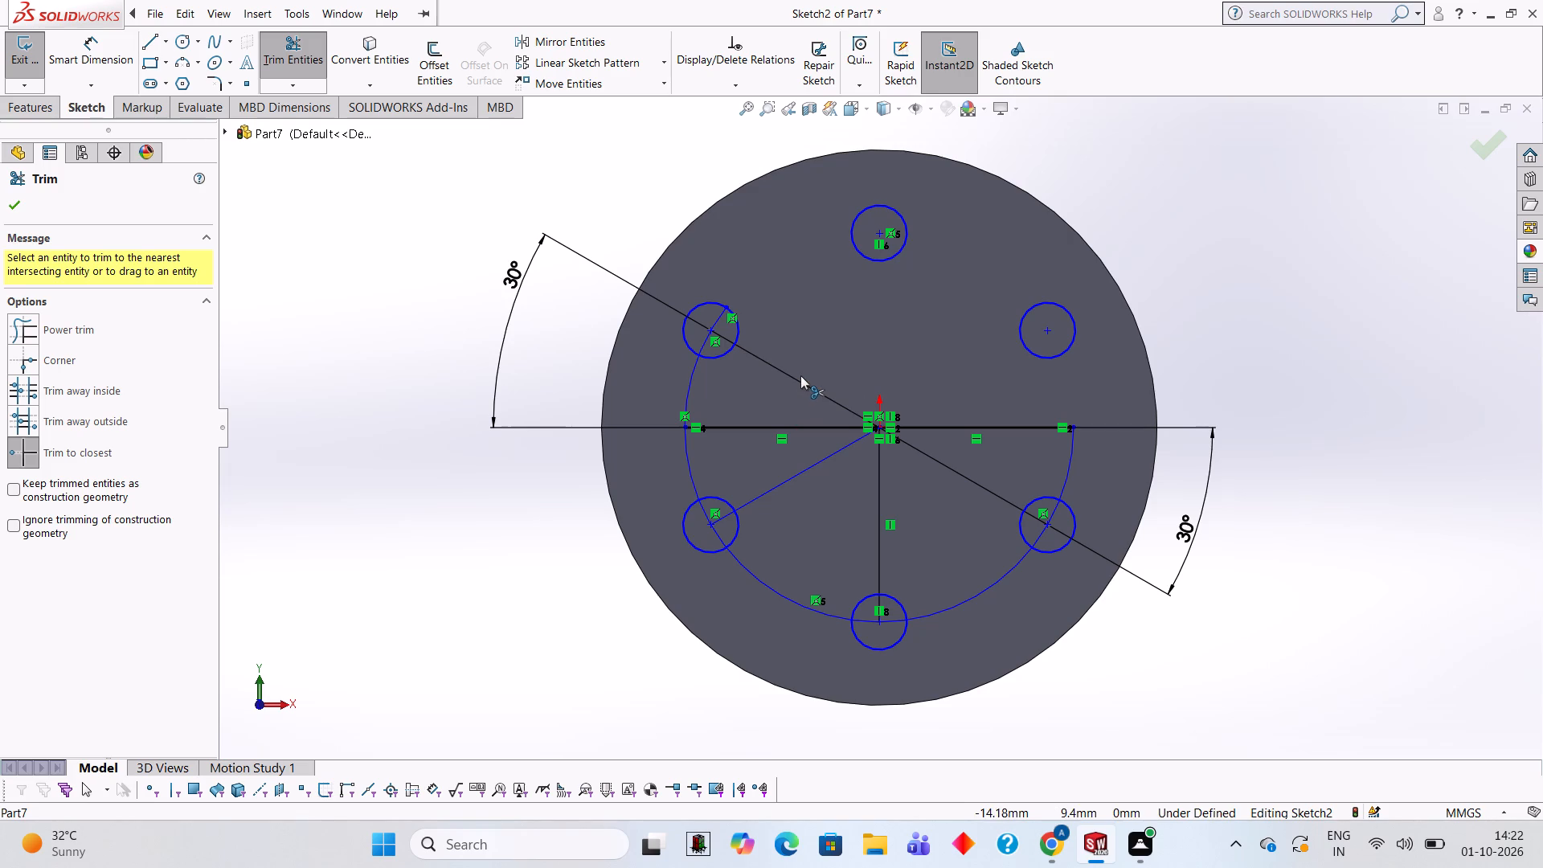
# Trim the lower-left slanted line back to its circle and remove the layout arc between the upper-left circle and the horizontal line.
pyautogui.click(814, 463)
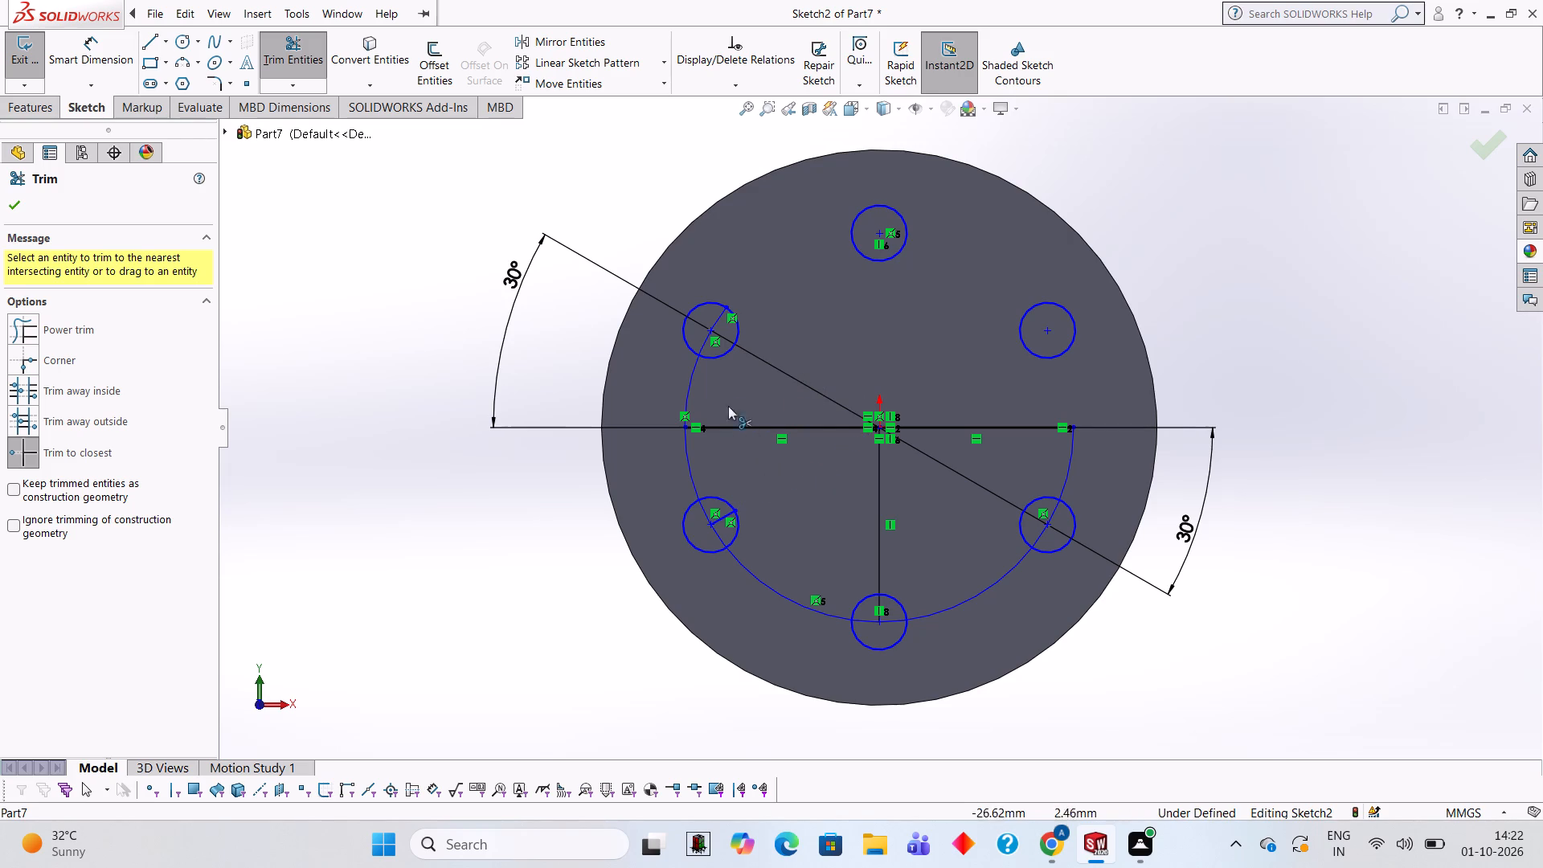
pyautogui.click(695, 368)
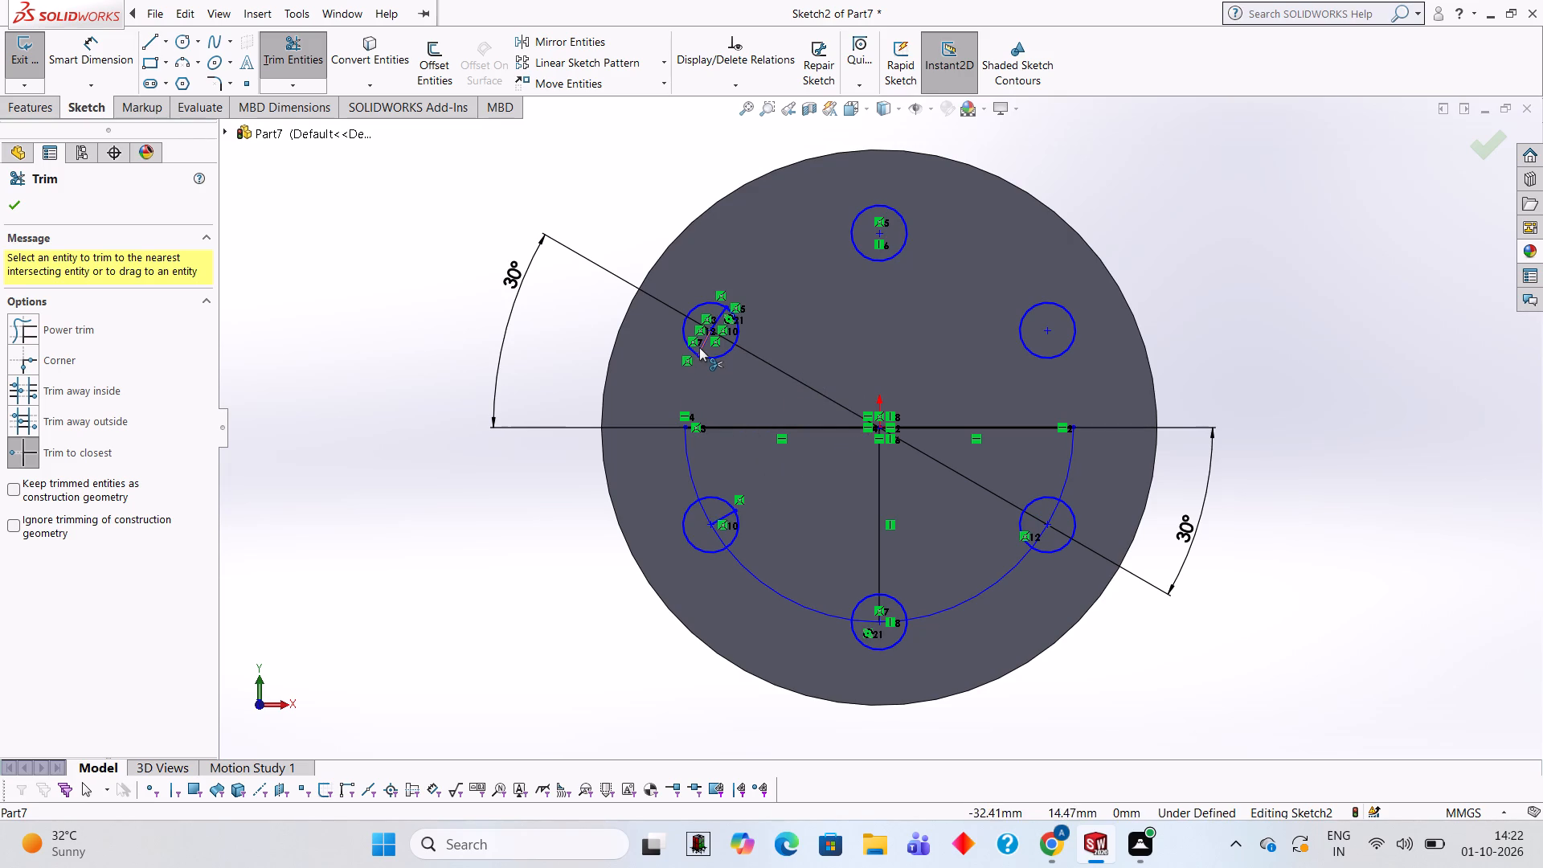
pyautogui.click(699, 347)
pyautogui.click(716, 317)
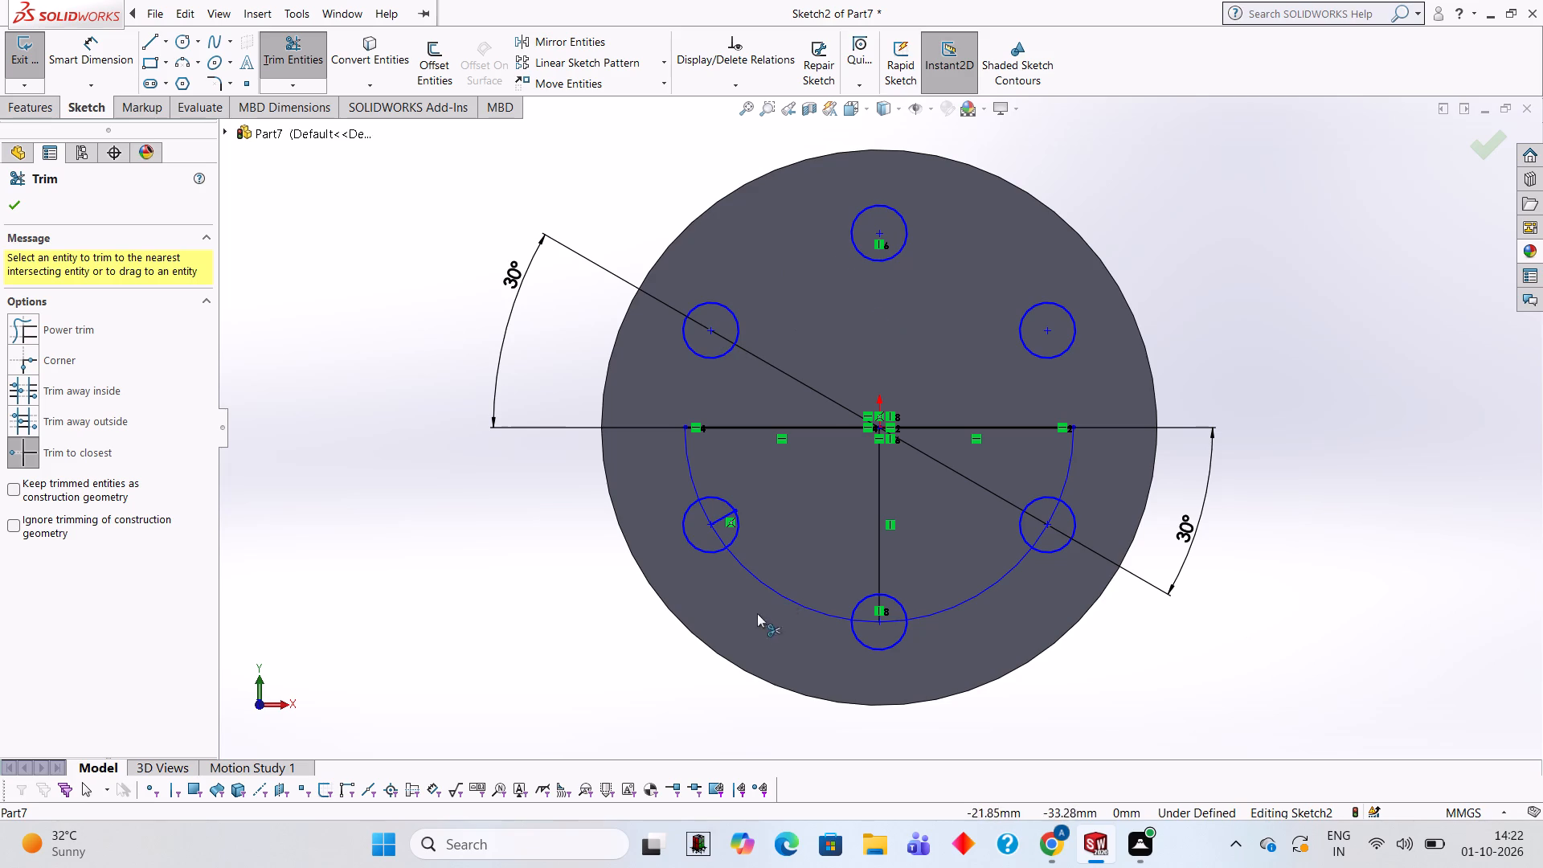
# Trim the lower layout arcs from the lower-left circle around to the horizontal line's right end, plus the lower vertical line.
pyautogui.click(779, 593)
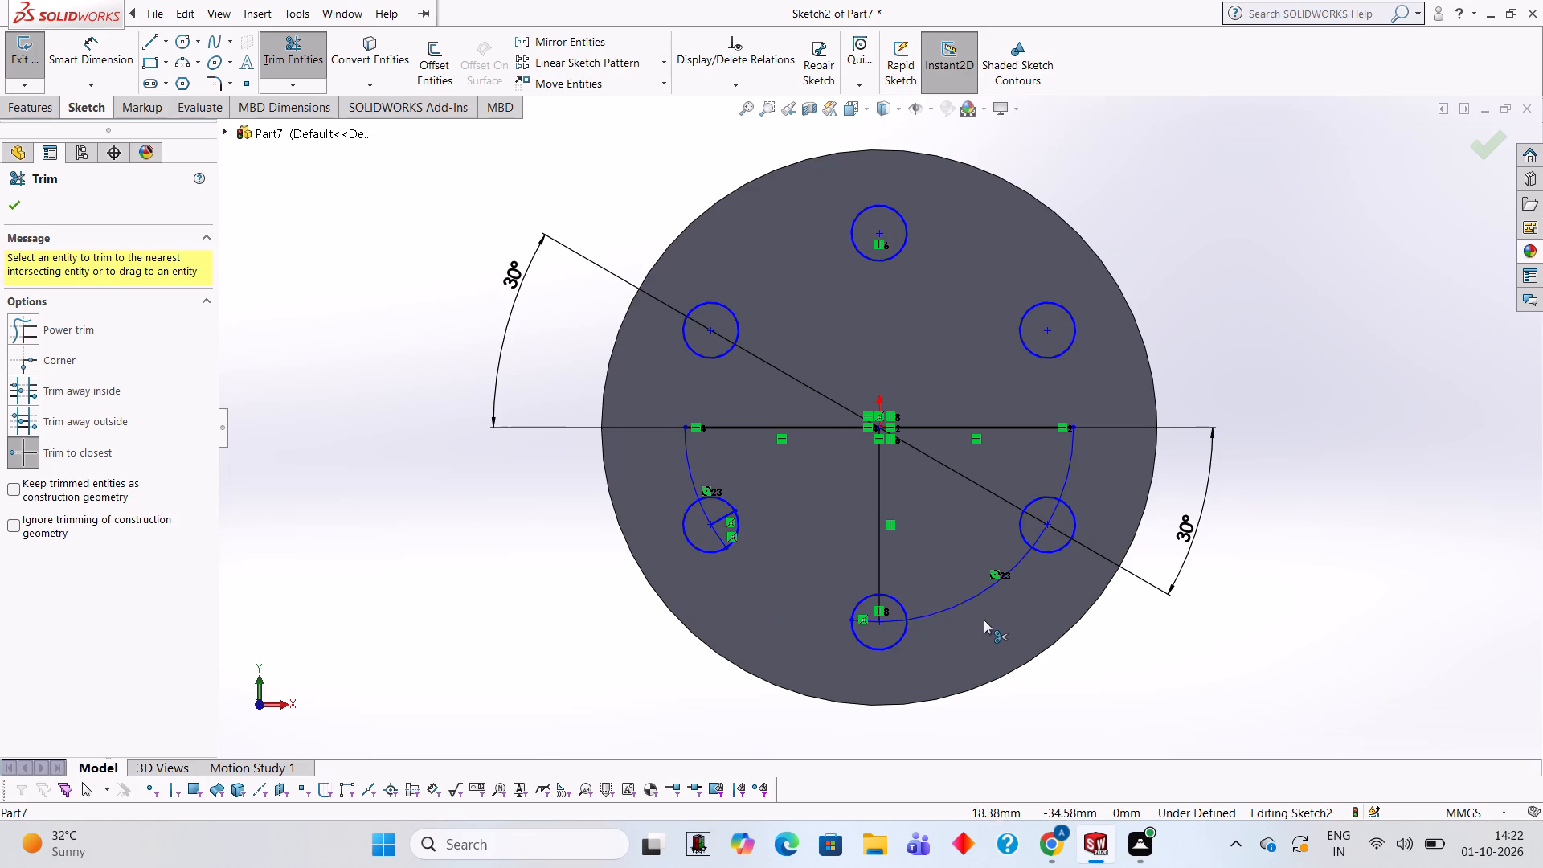
pyautogui.click(964, 607)
pyautogui.click(1070, 457)
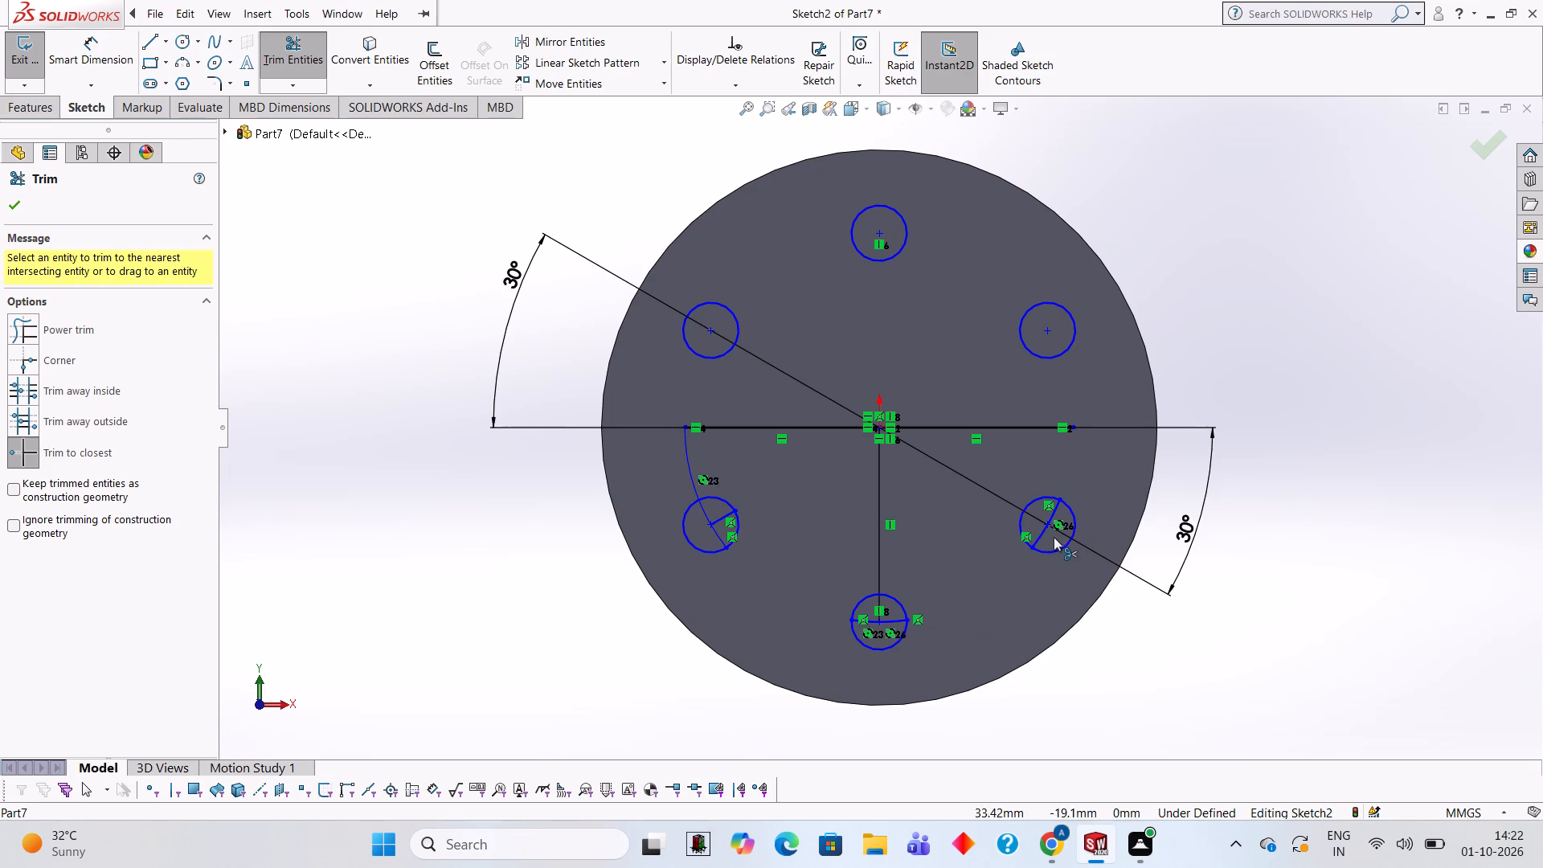
pyautogui.click(1042, 538)
pyautogui.click(1054, 522)
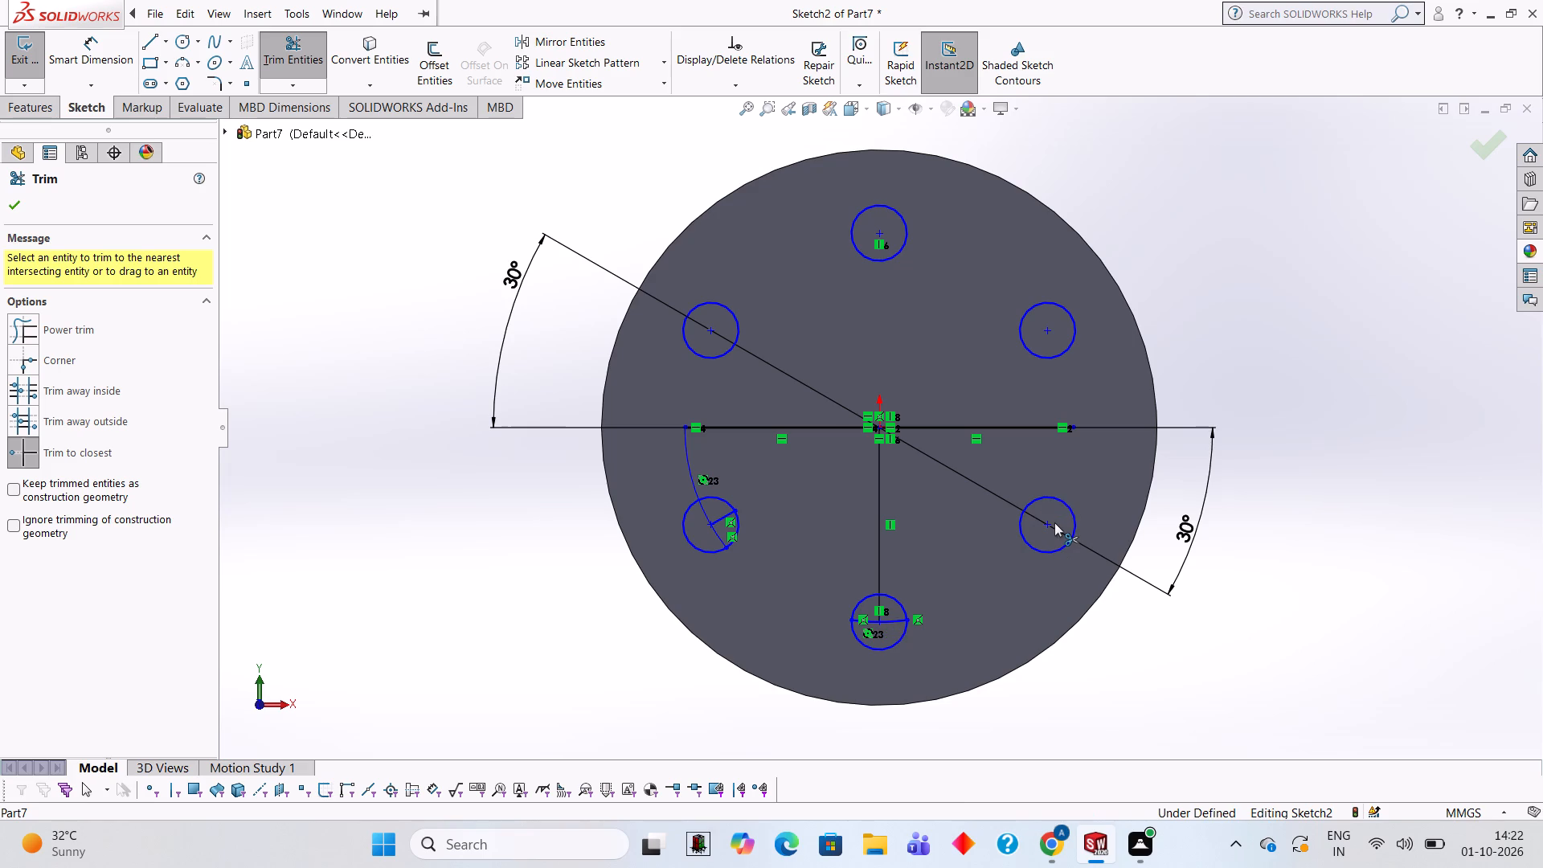
pyautogui.click(879, 577)
pyautogui.click(891, 620)
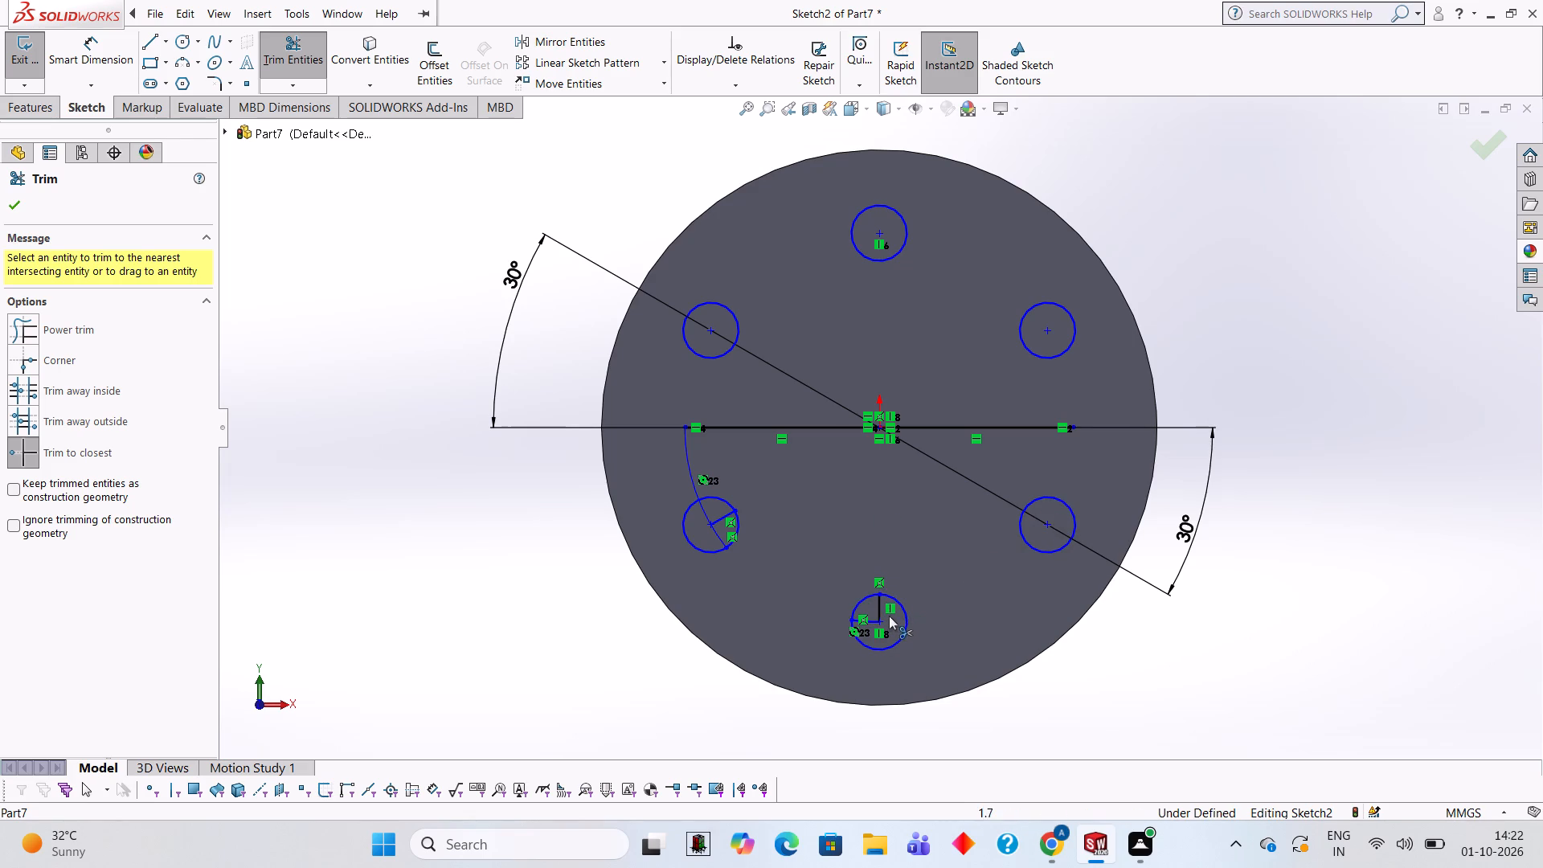
pyautogui.click(876, 608)
pyautogui.click(874, 619)
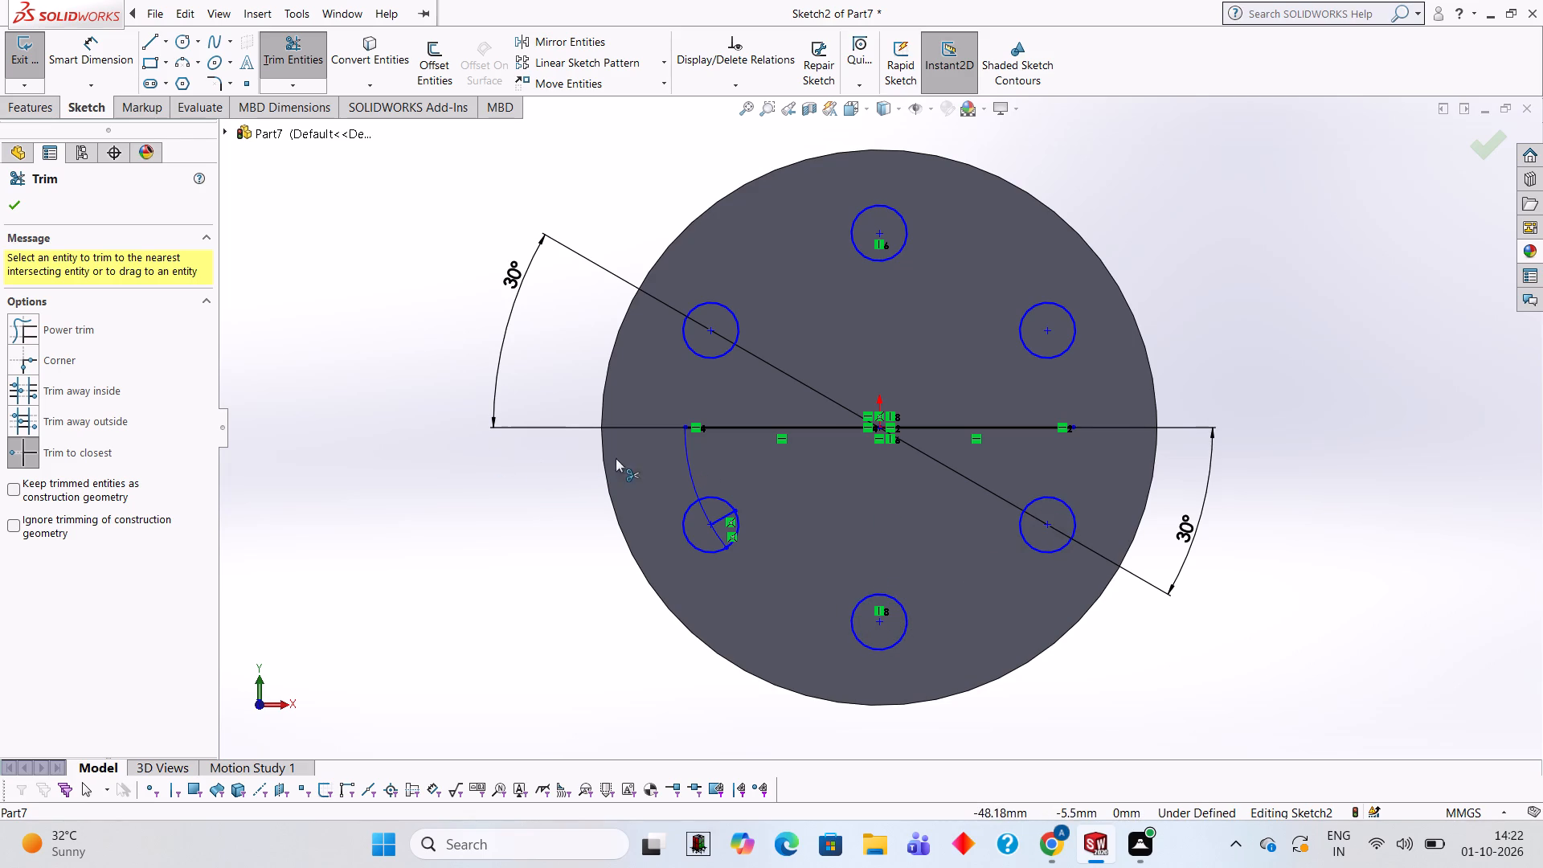
# Trim the remaining layout arc between the horizontal line's left end and the lower-left circle, including the portions inside that circle.
pyautogui.moveTo(690, 476); pyautogui.dragTo(698, 451)
pyautogui.click(699, 490)
pyautogui.click(706, 519)
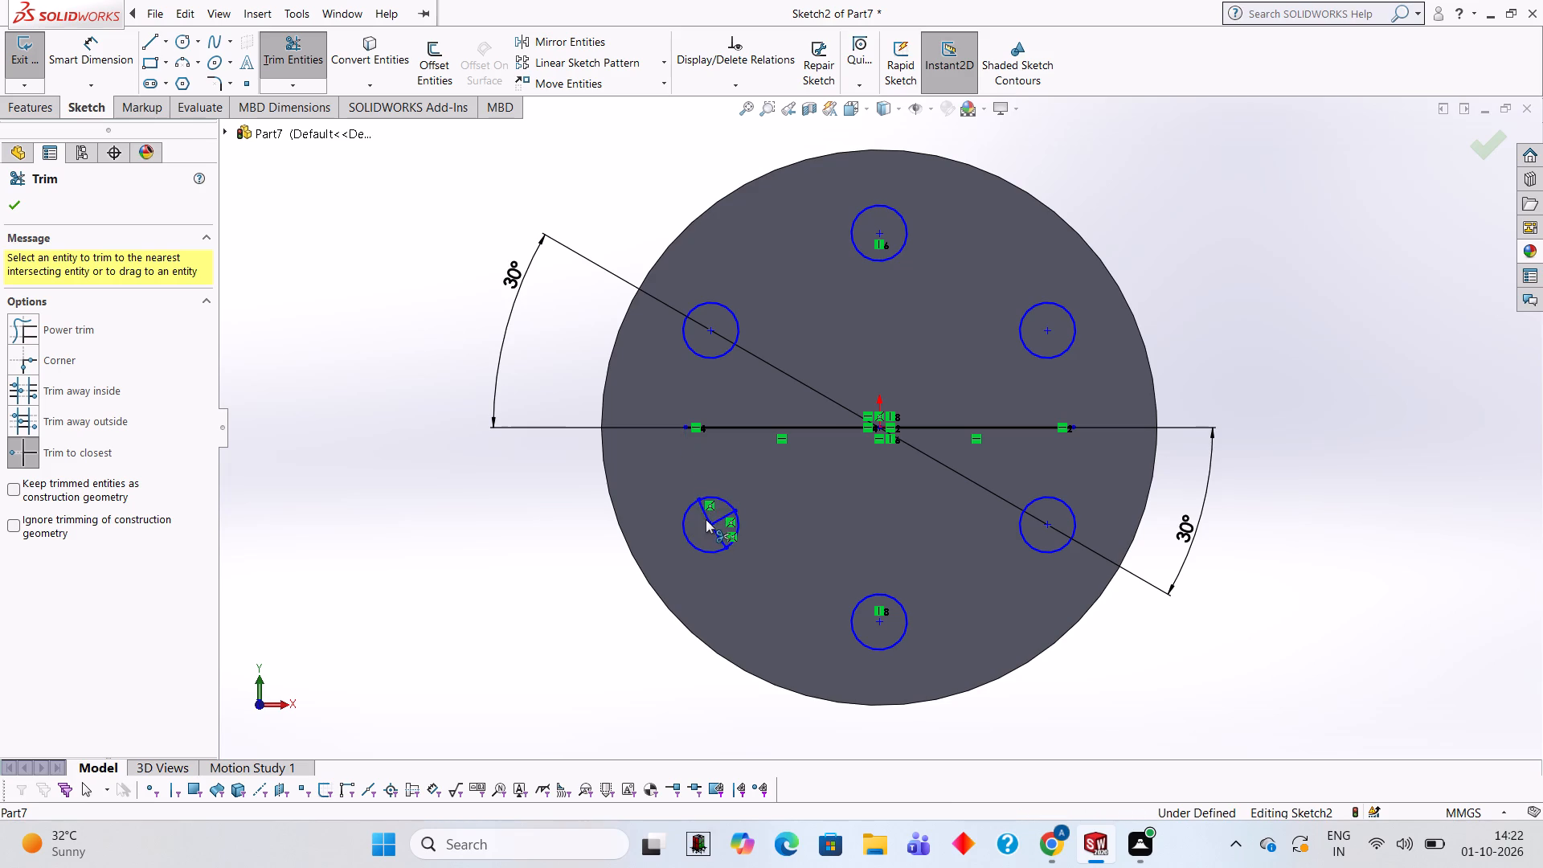
pyautogui.click(714, 534)
pyautogui.click(712, 514)
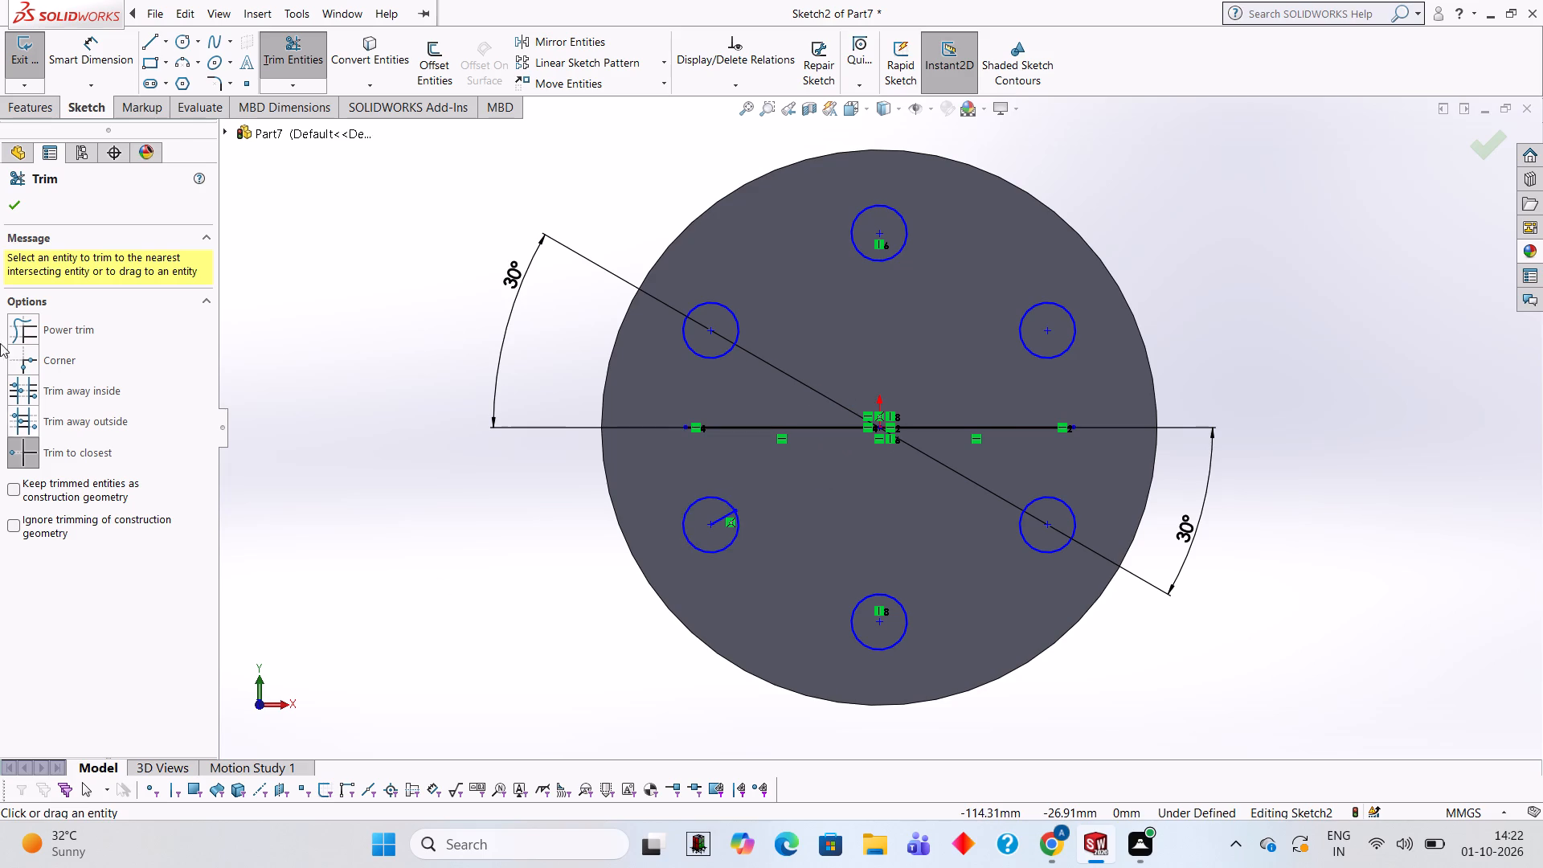
# Dimension the top and upper-right small circles with 10 mm diameters.
pyautogui.click(67, 59)
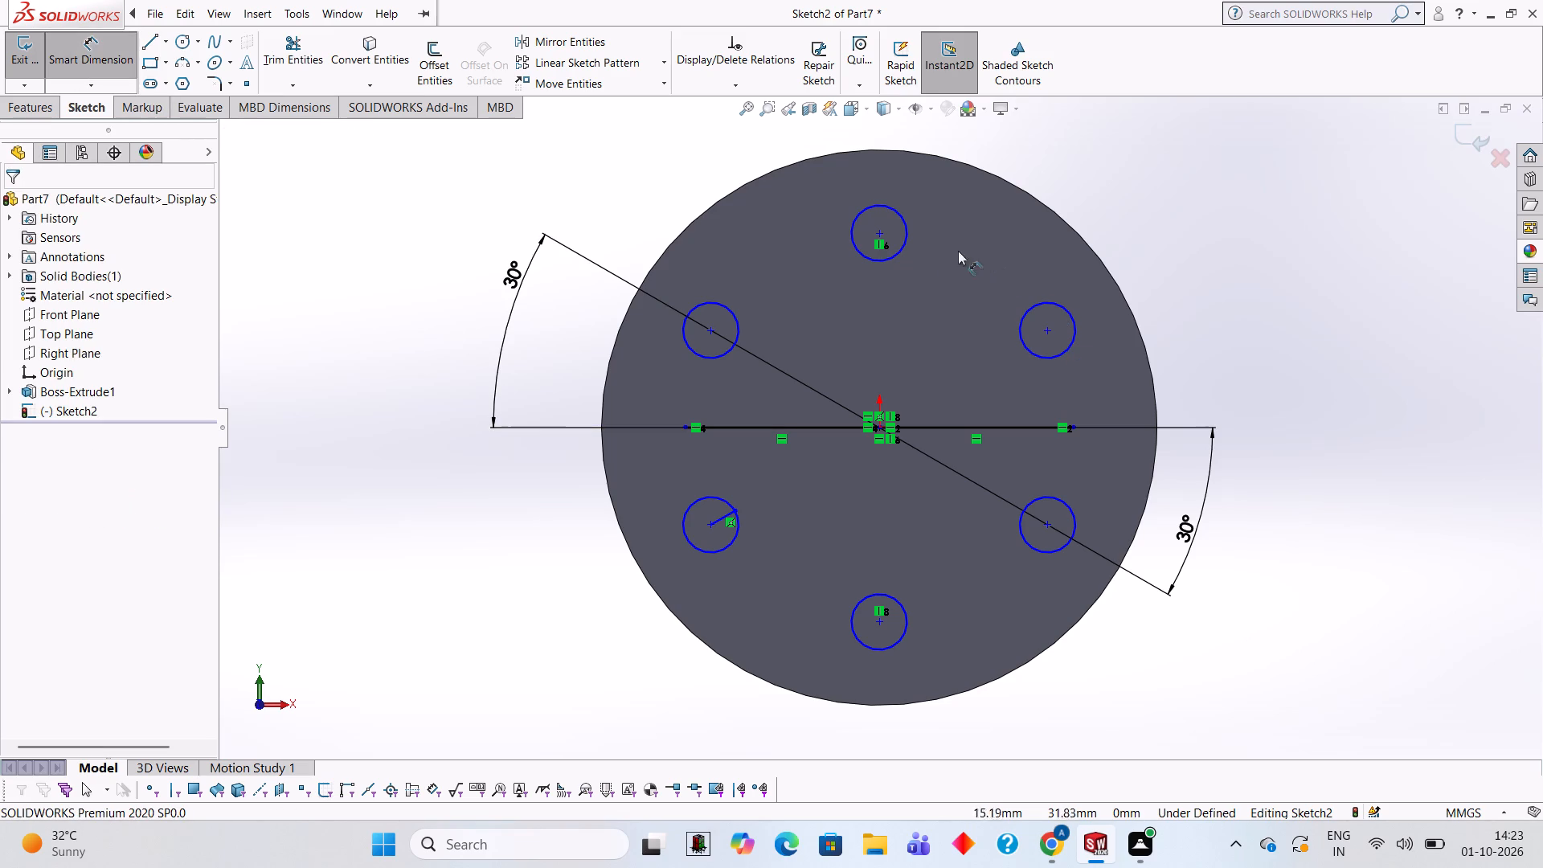
pyautogui.click(907, 240)
pyautogui.click(1122, 182)
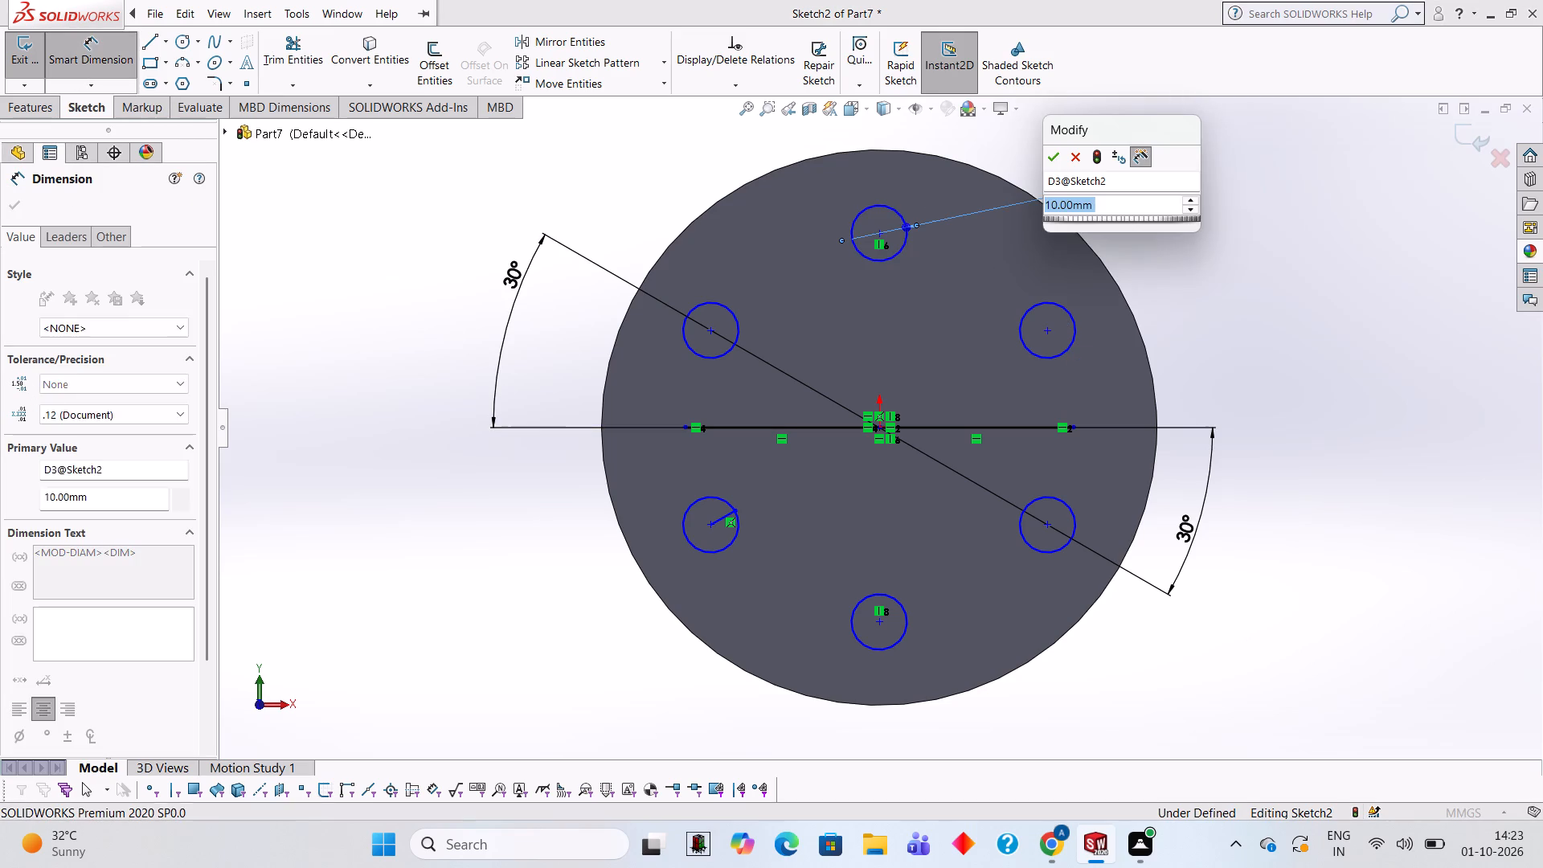
pyautogui.click(1060, 157)
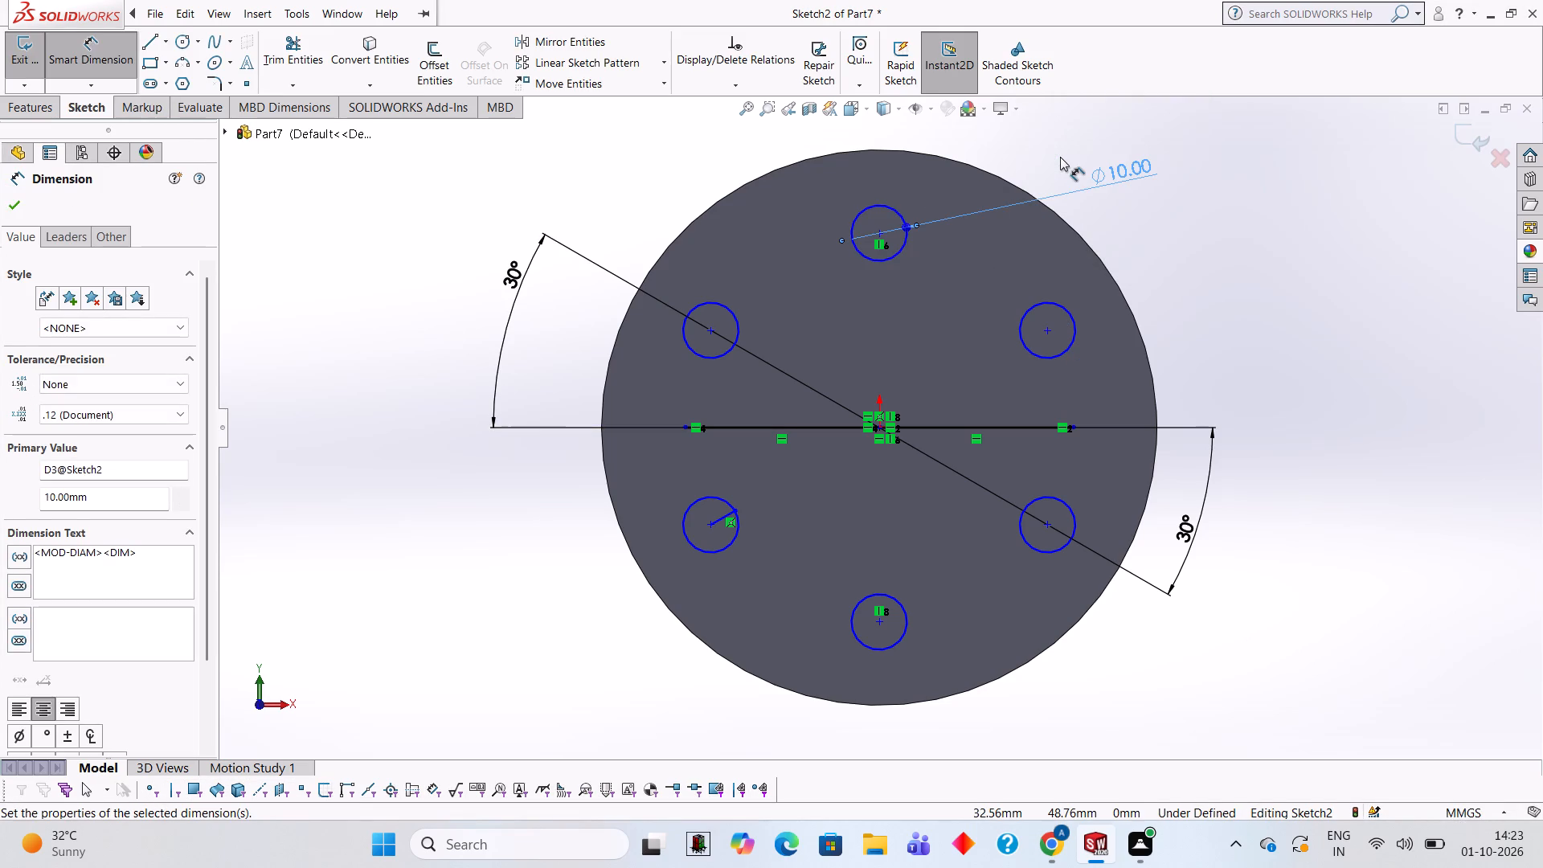
pyautogui.click(1071, 338)
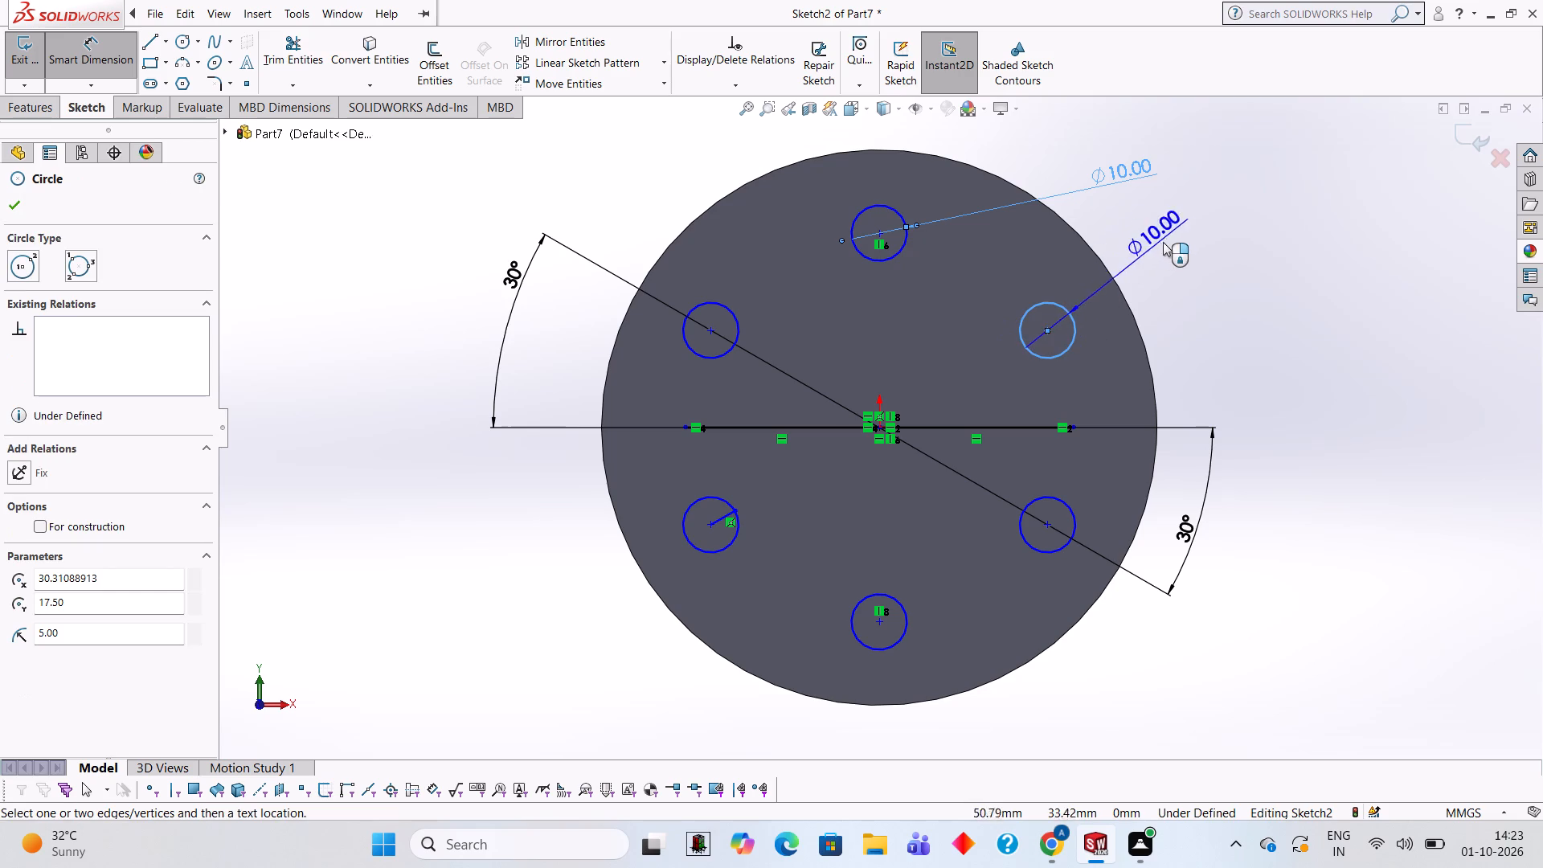
pyautogui.click(1181, 248)
pyautogui.click(1126, 222)
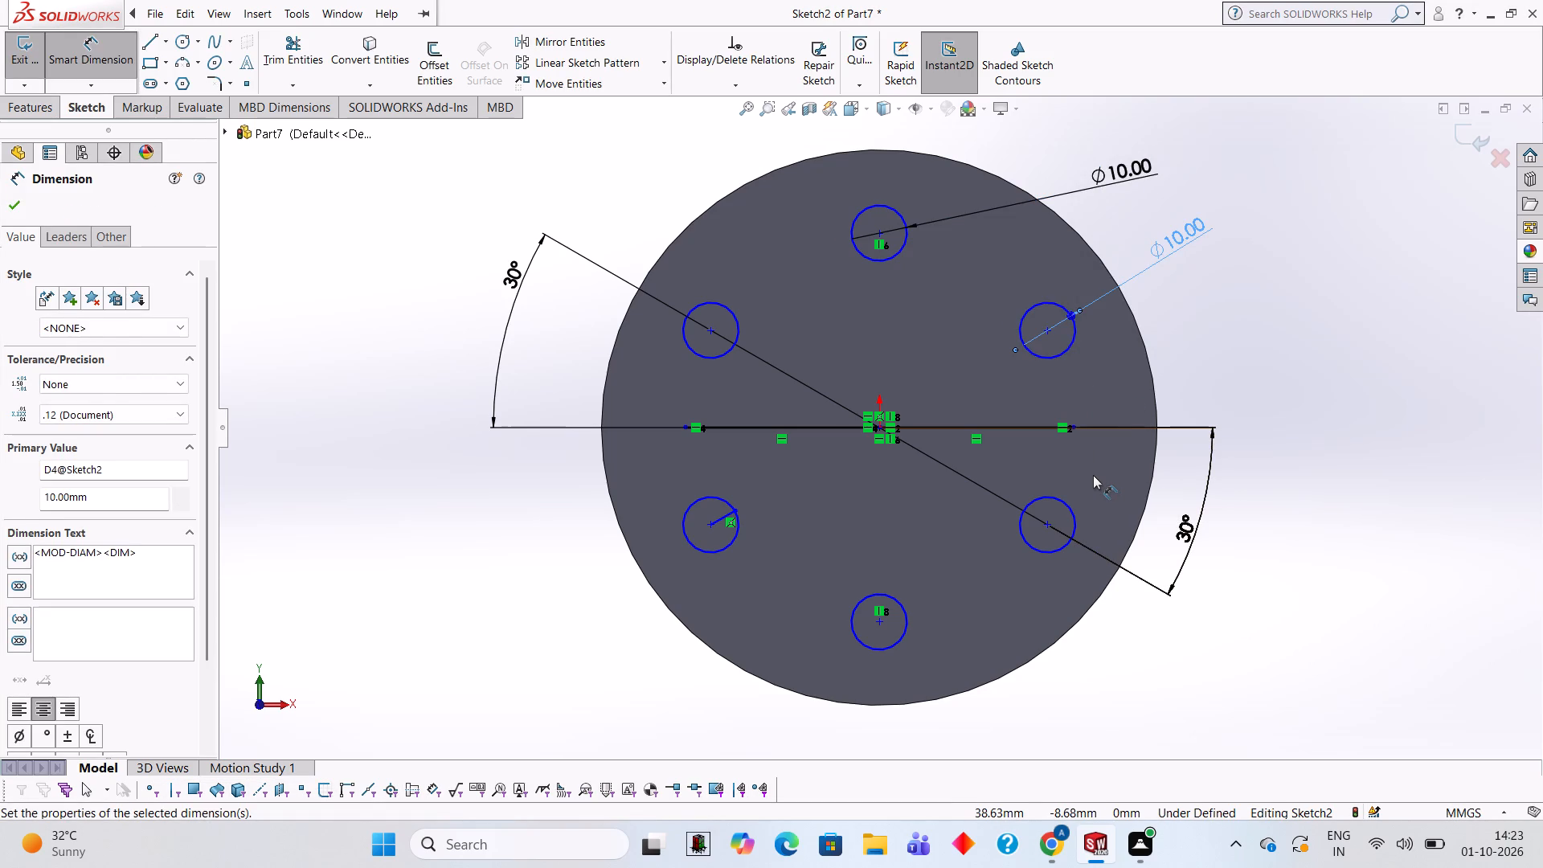
pyautogui.hotkey('ctrl', 'z')
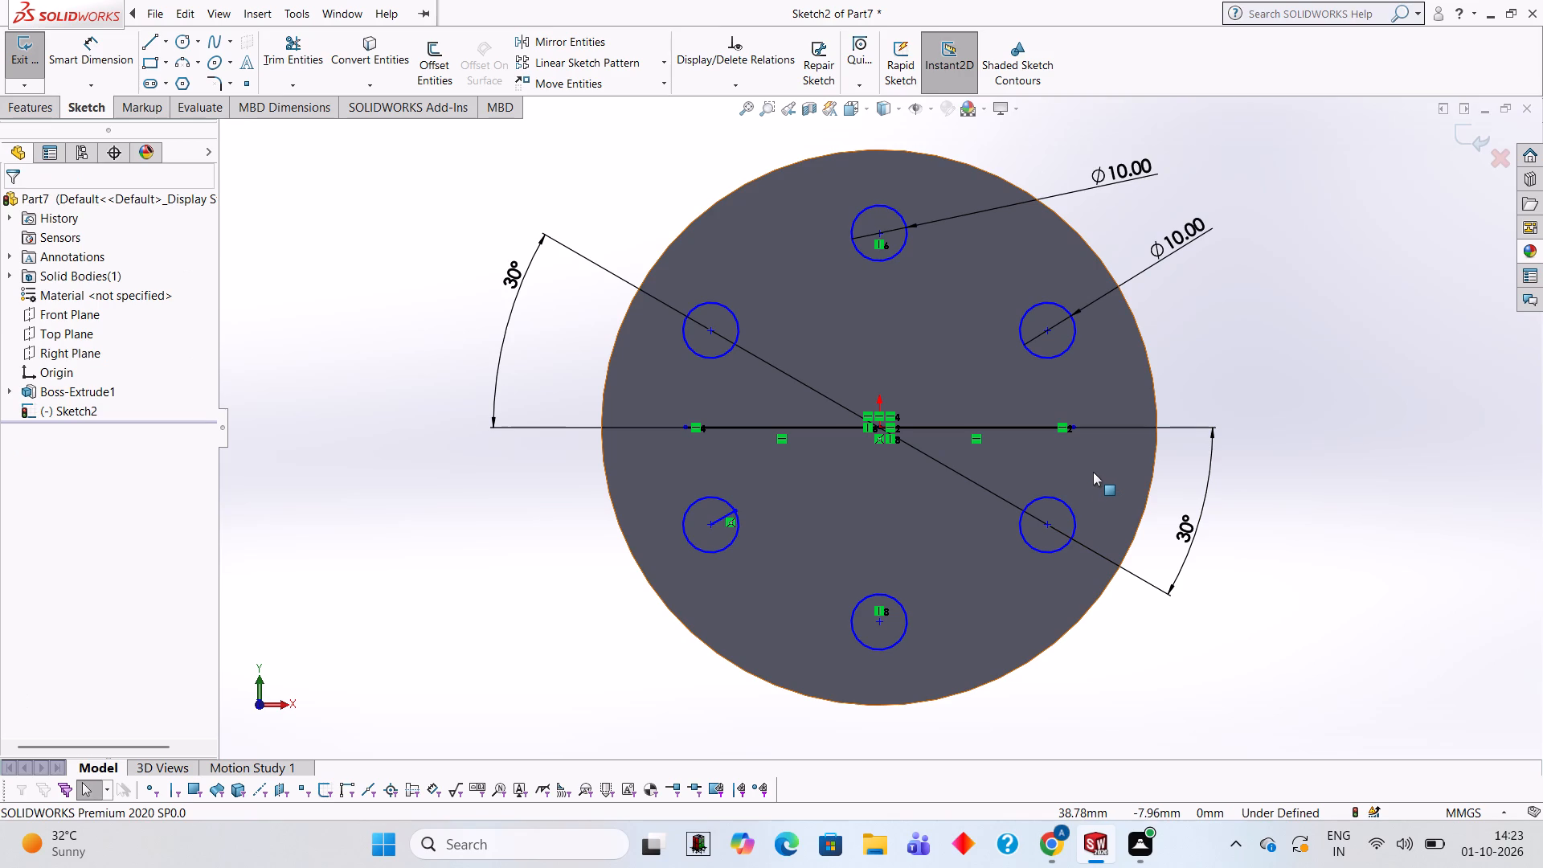
# Trim both halves of the horizontal centre line and the upper-left and lower-right slanted lines between the centre and their circles.
pyautogui.click(276, 60)
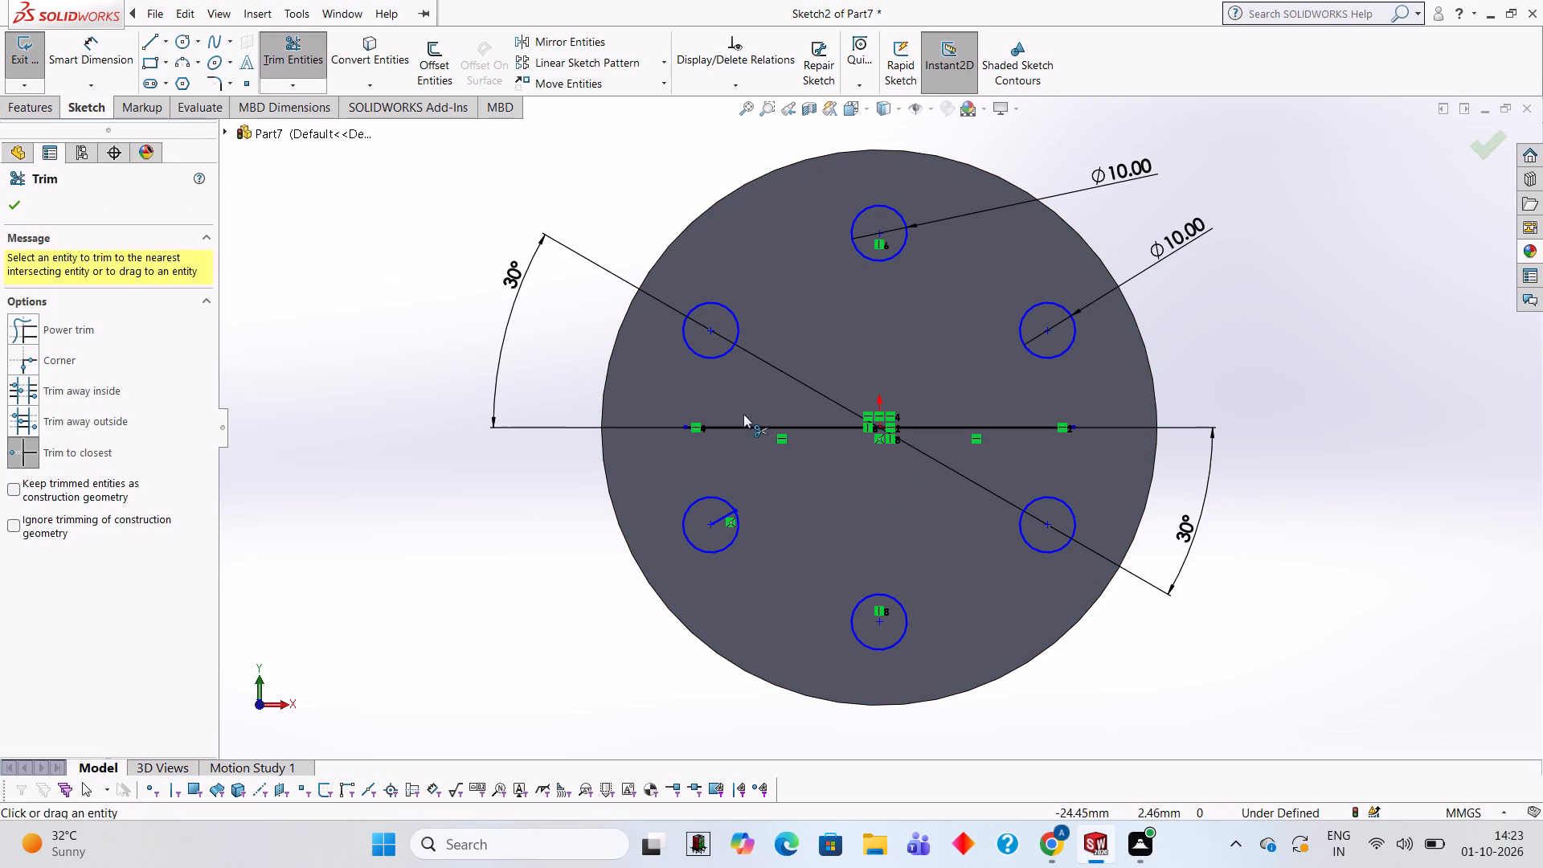
pyautogui.click(752, 431)
pyautogui.click(805, 427)
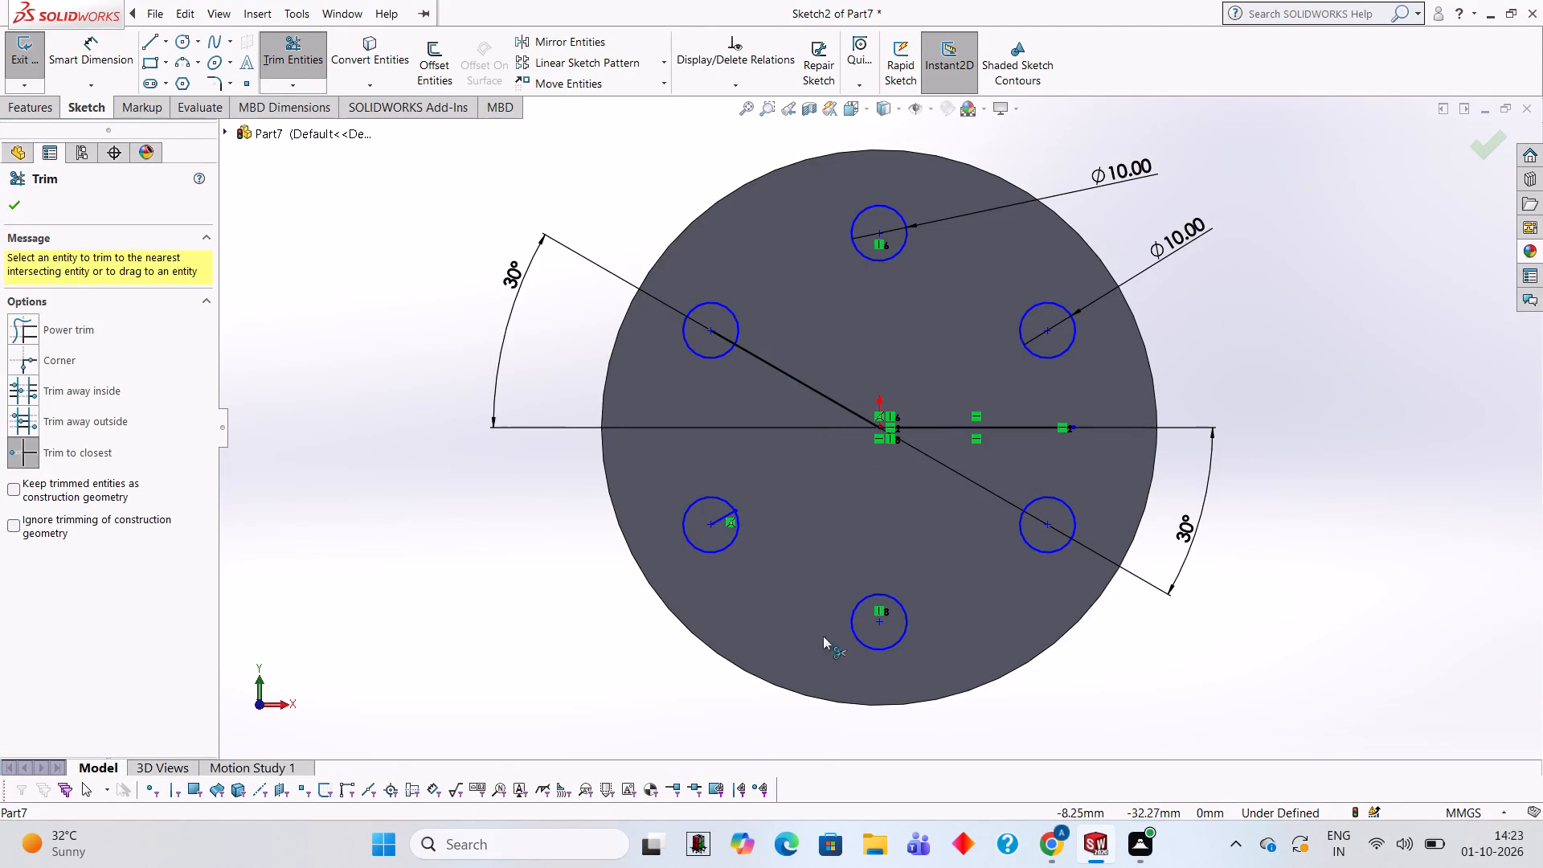
pyautogui.click(826, 397)
pyautogui.click(918, 452)
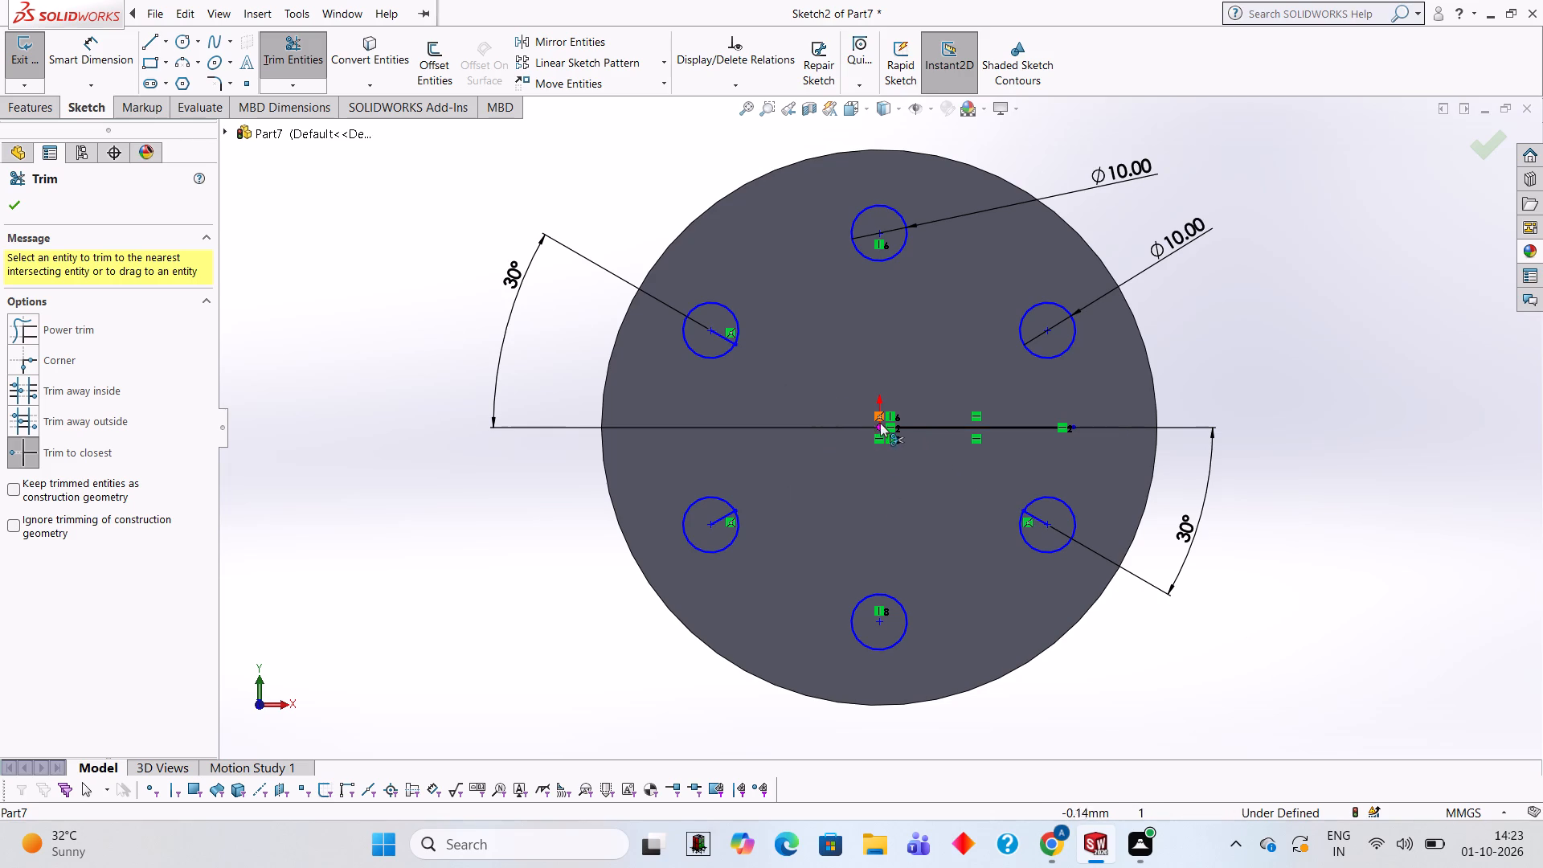
pyautogui.click(1009, 425)
pyautogui.click(966, 425)
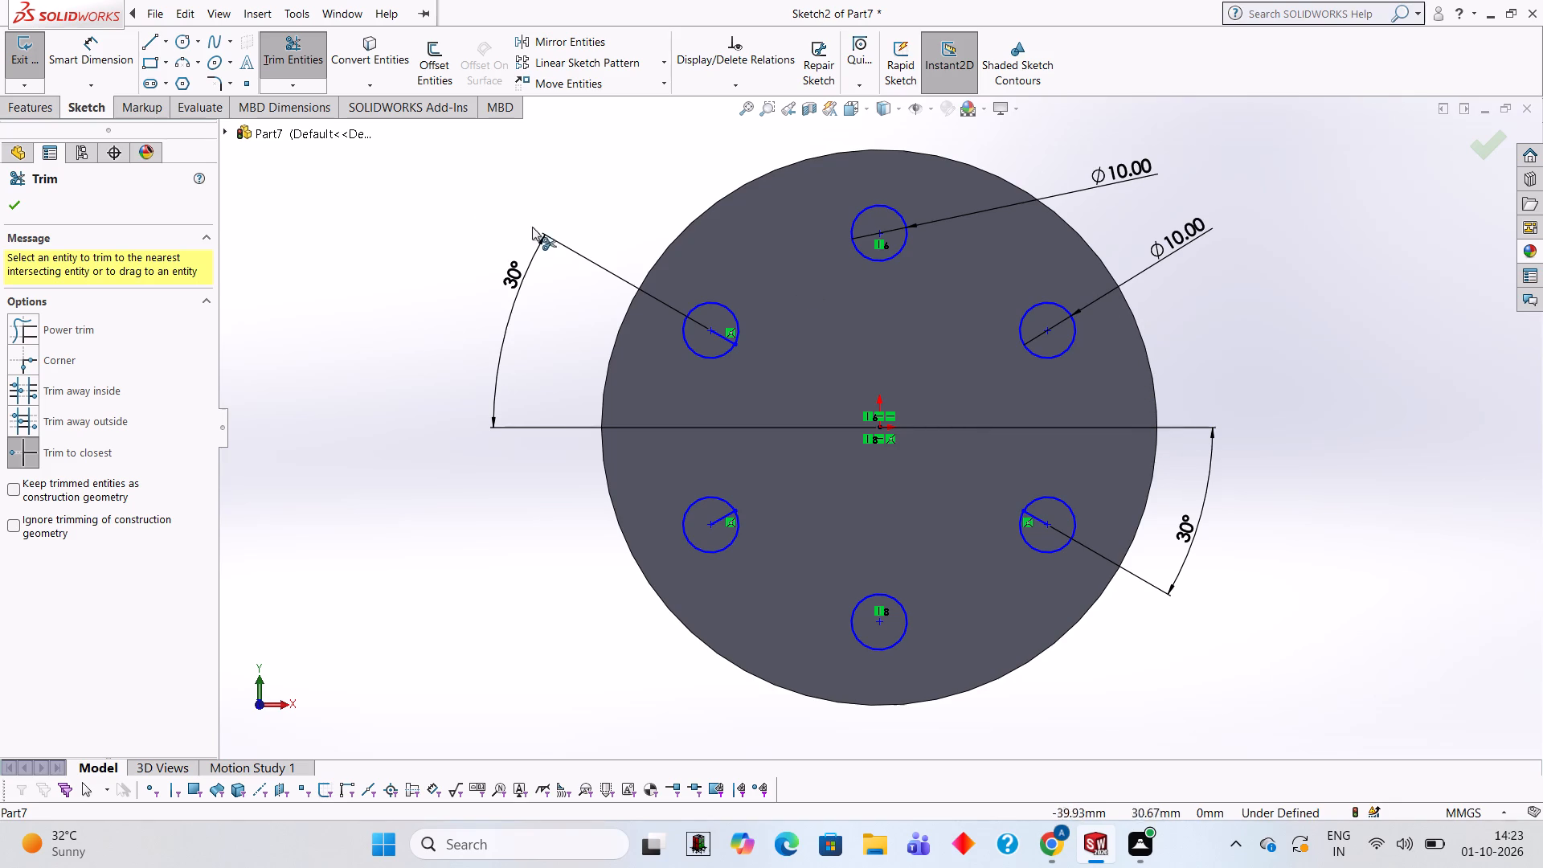
# Dimension the lower-right small circle with a 10 mm diameter.
pyautogui.click(84, 70)
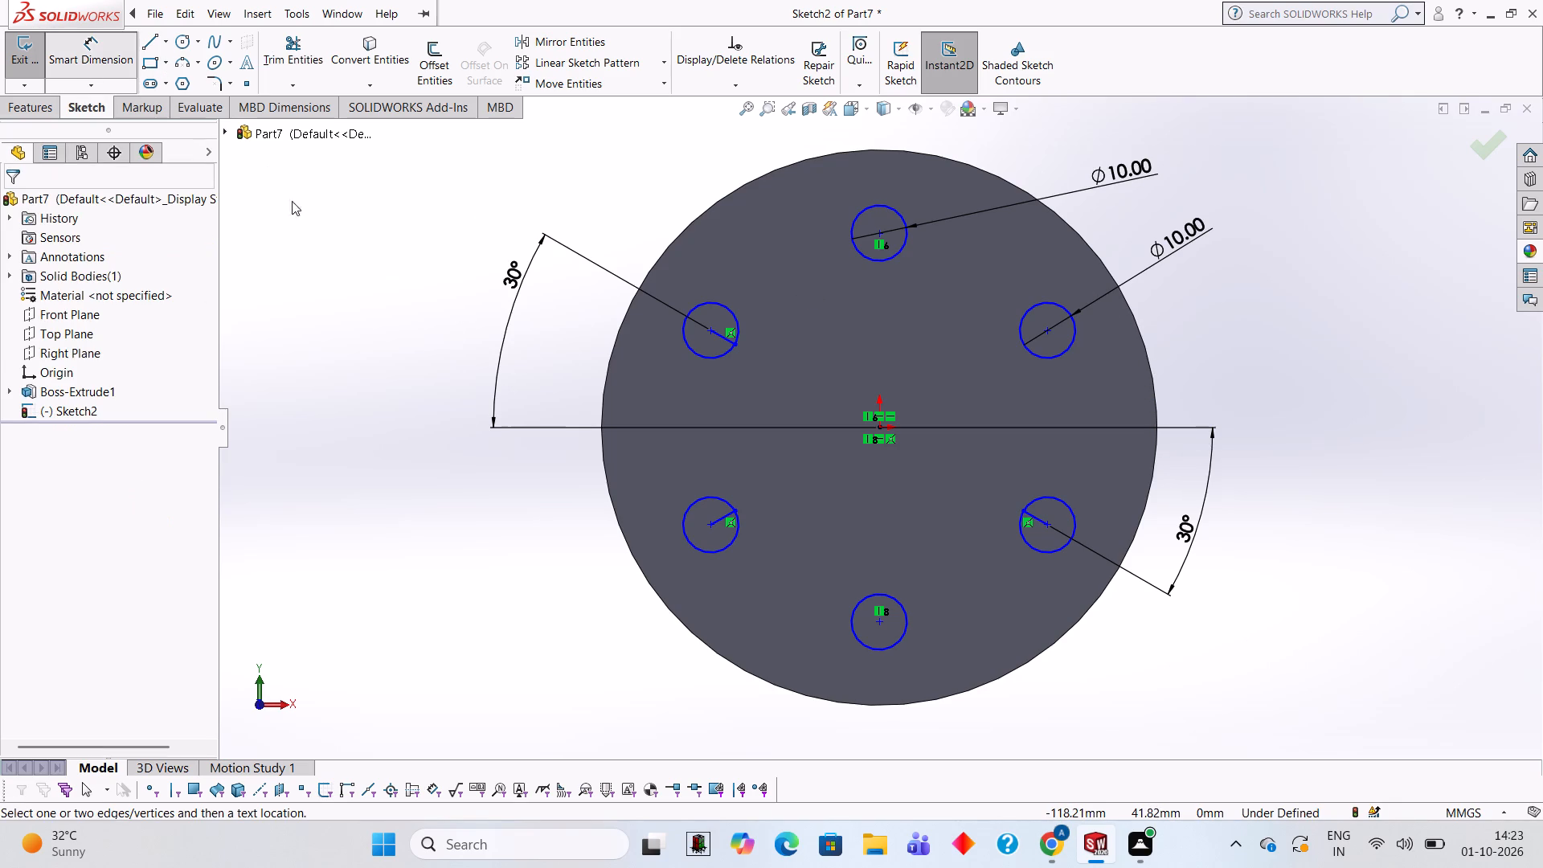
pyautogui.click(1073, 517)
pyautogui.click(1245, 338)
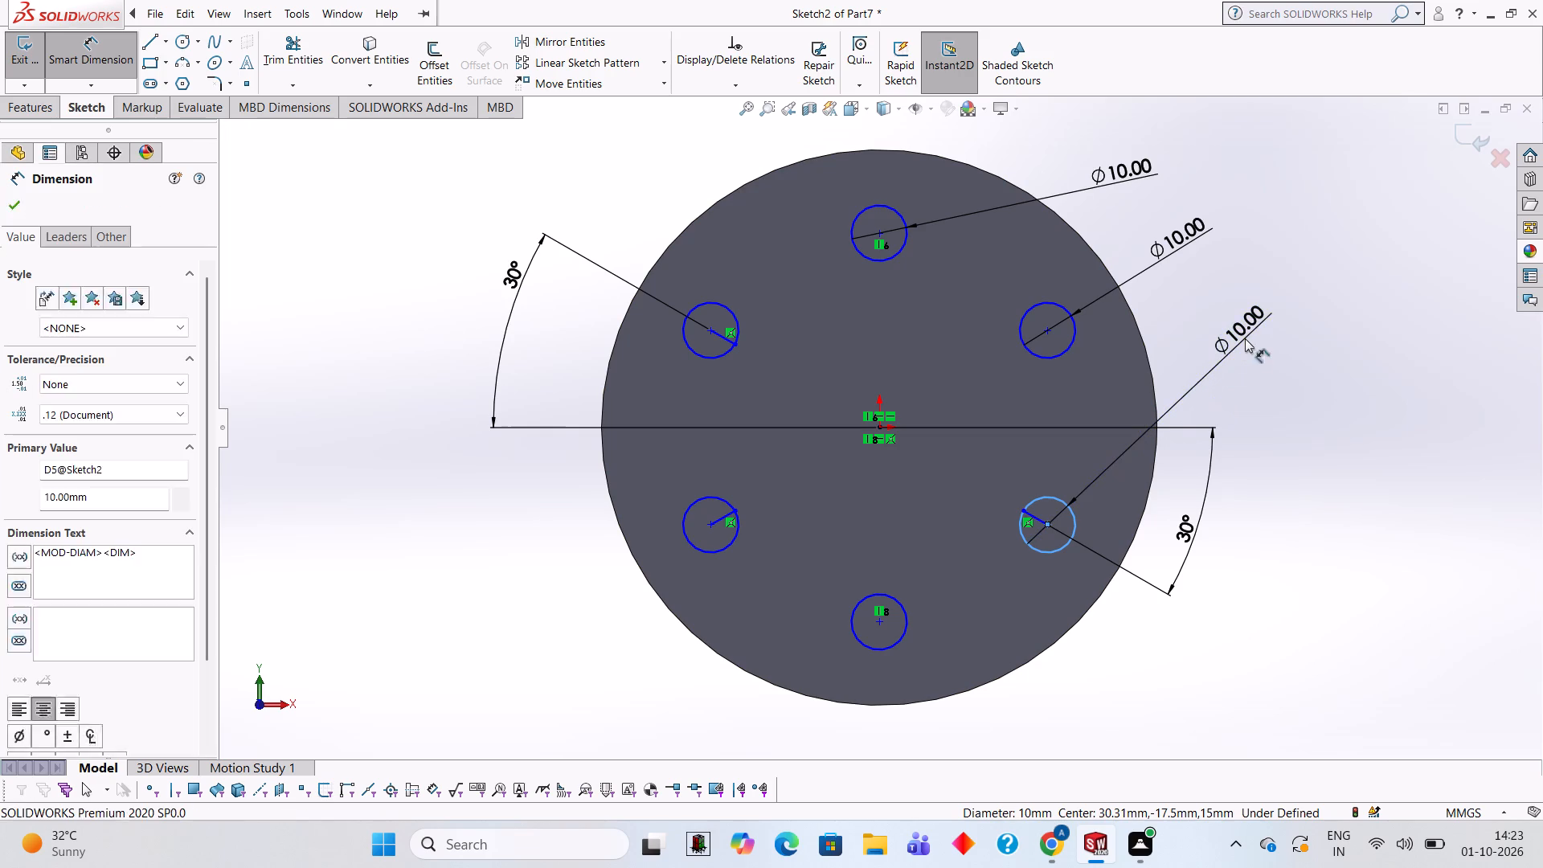
pyautogui.click(1174, 315)
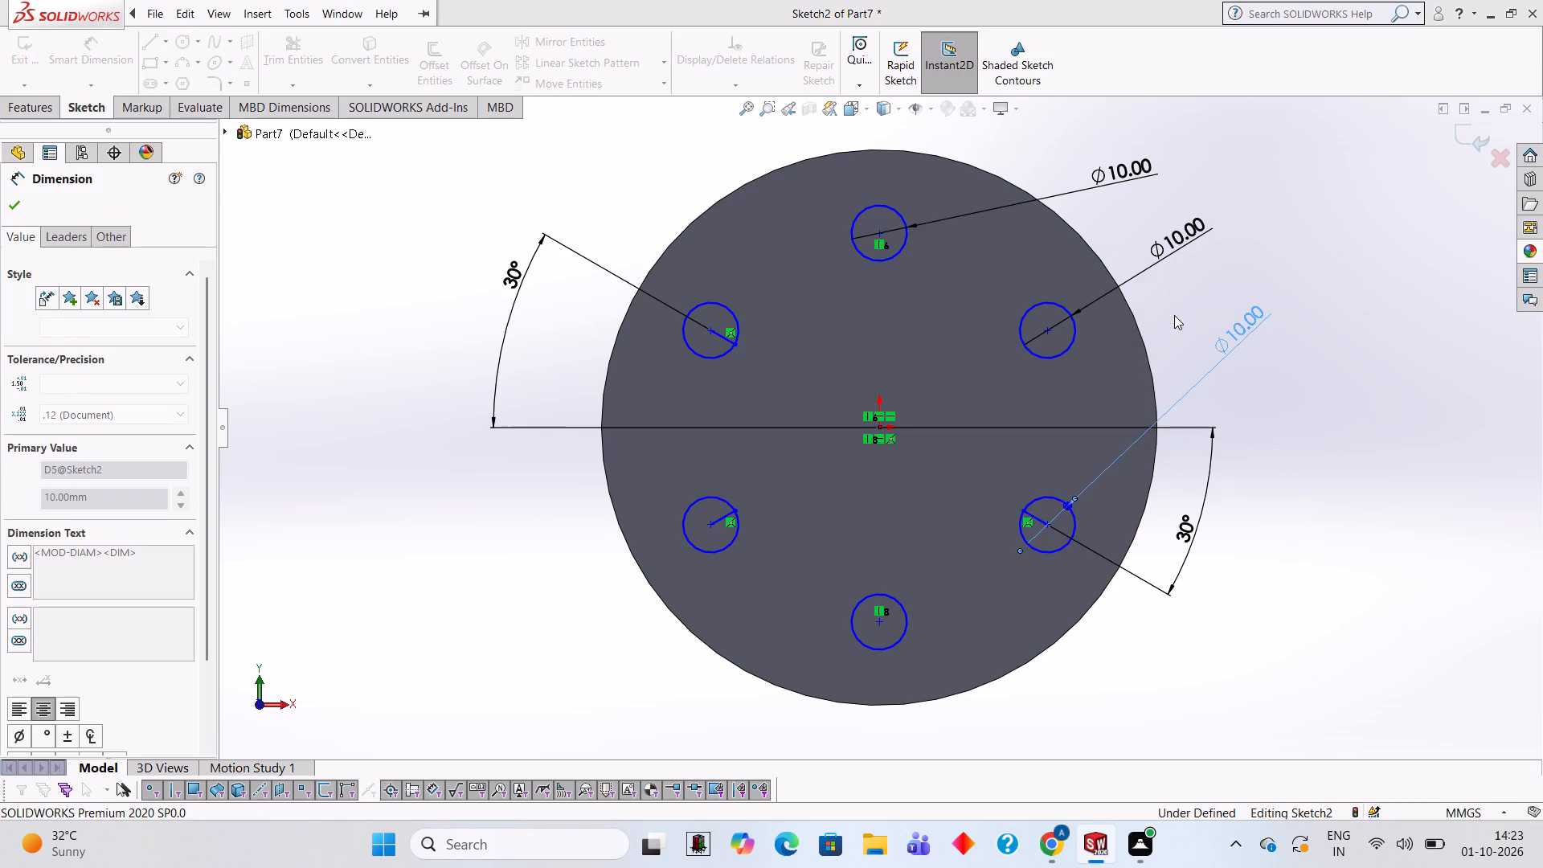
pyautogui.scroll(-2, 1140, 483)
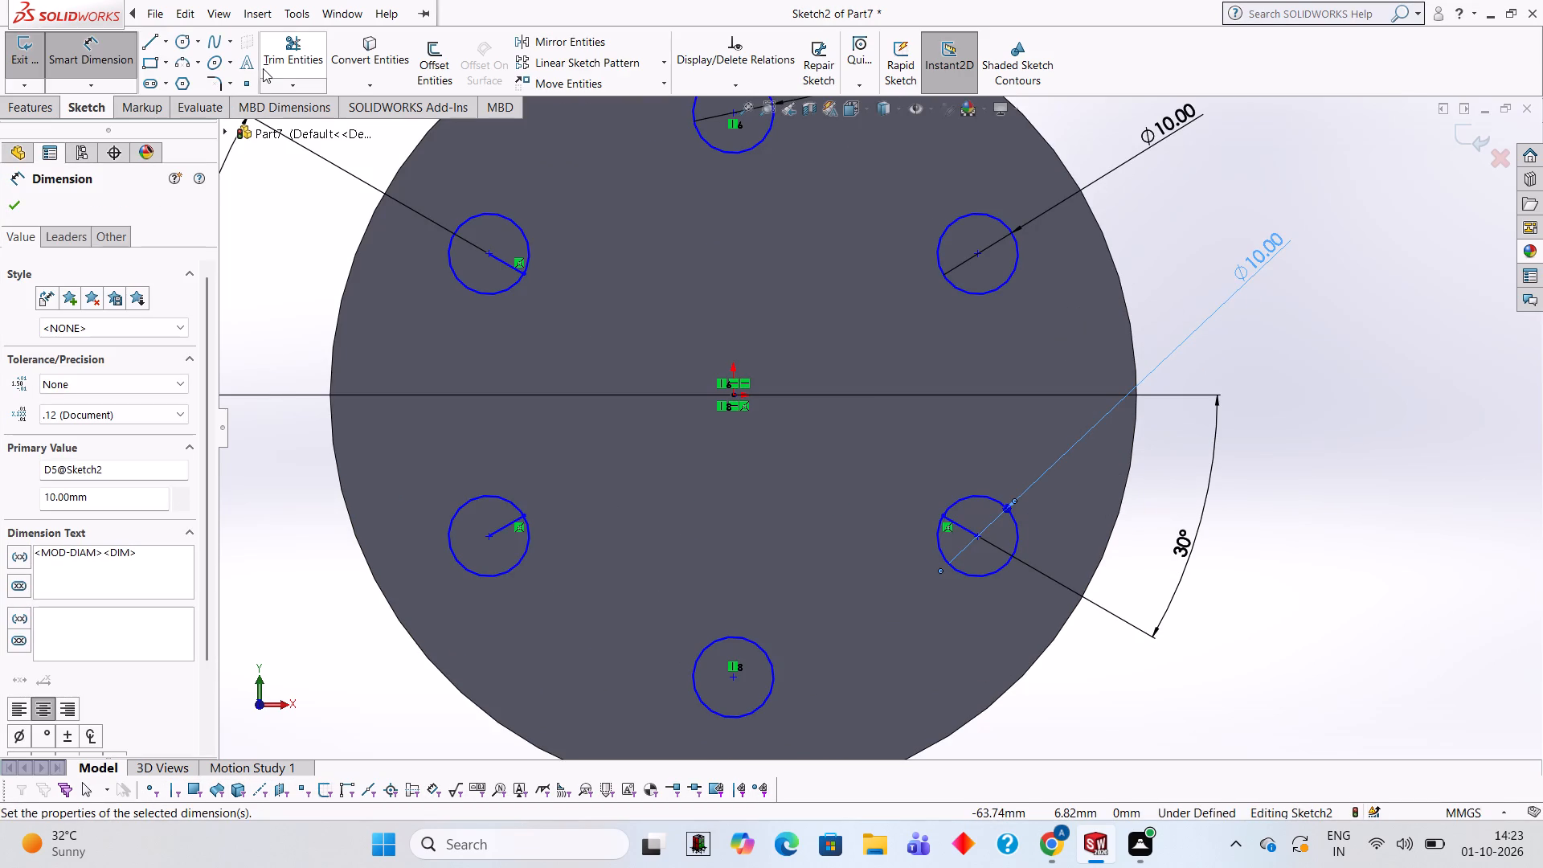
# Trim the leftover slanted line segment inside the lower-right small circle.
pyautogui.click(263, 68)
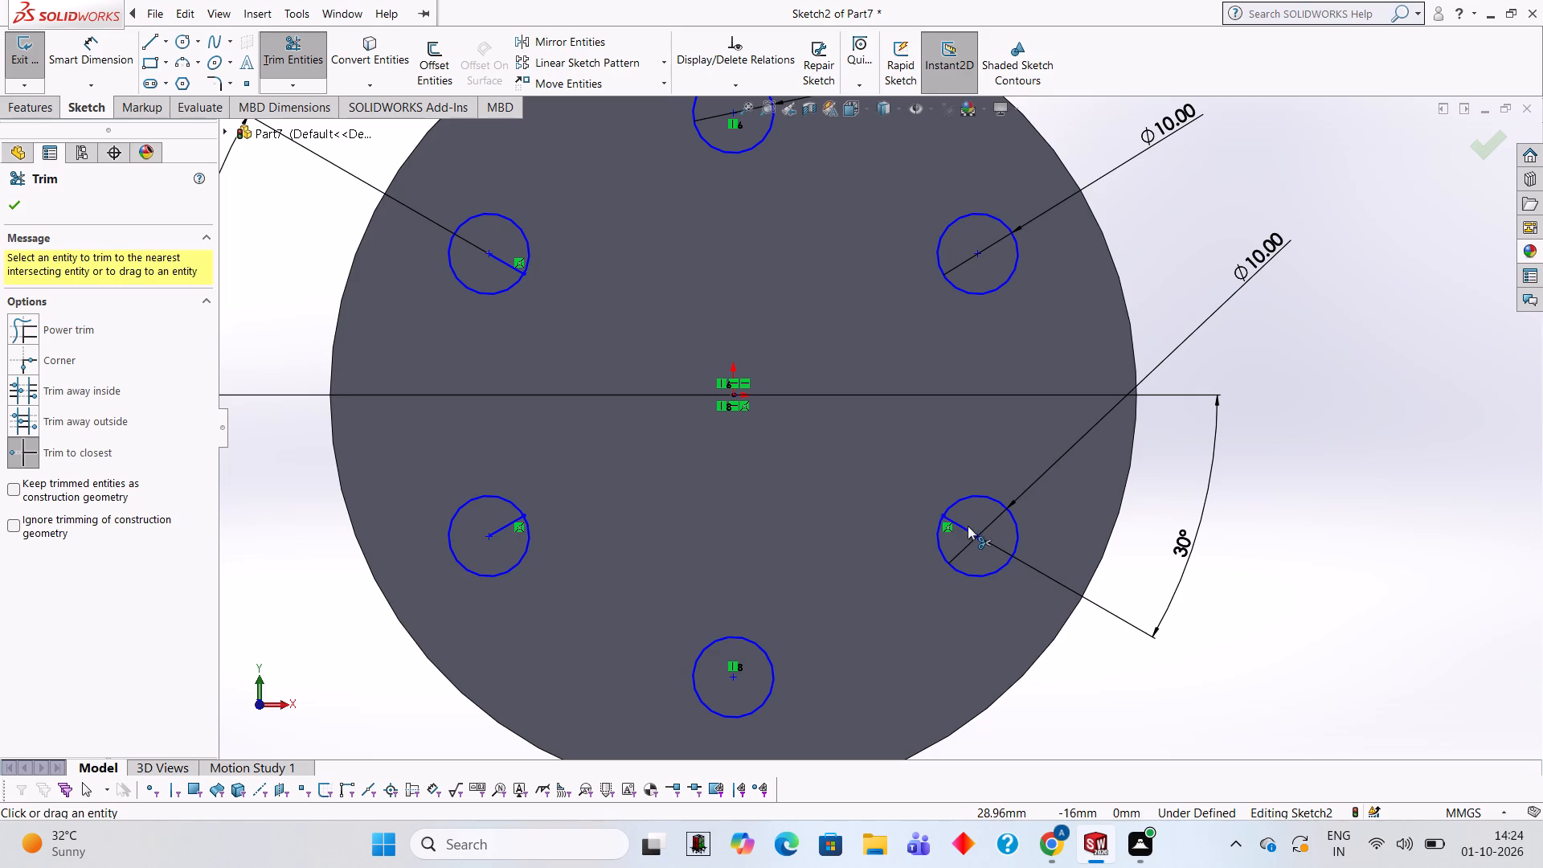
pyautogui.click(972, 529)
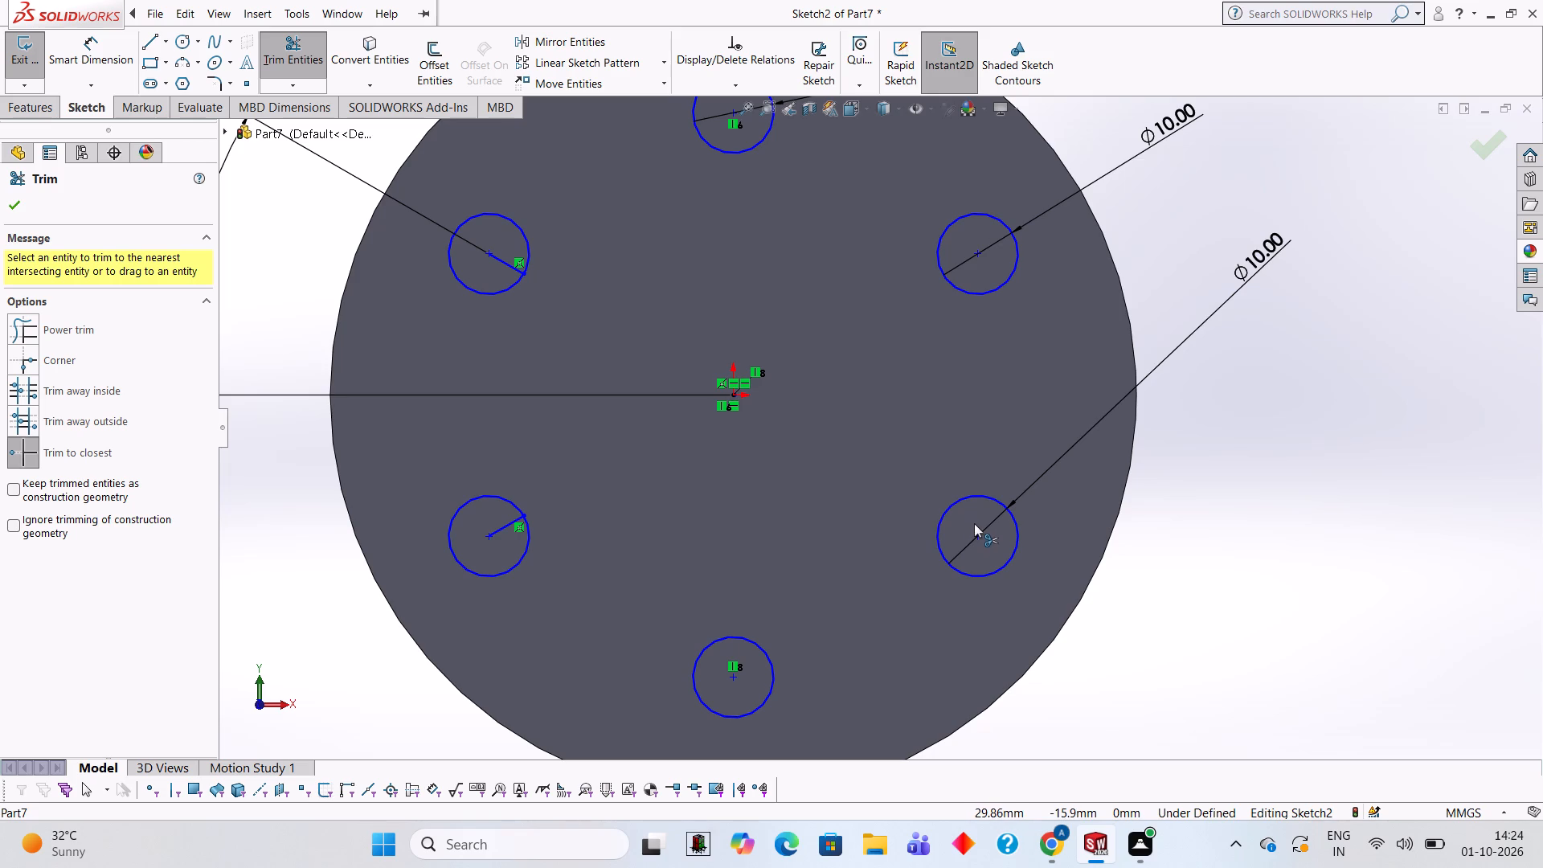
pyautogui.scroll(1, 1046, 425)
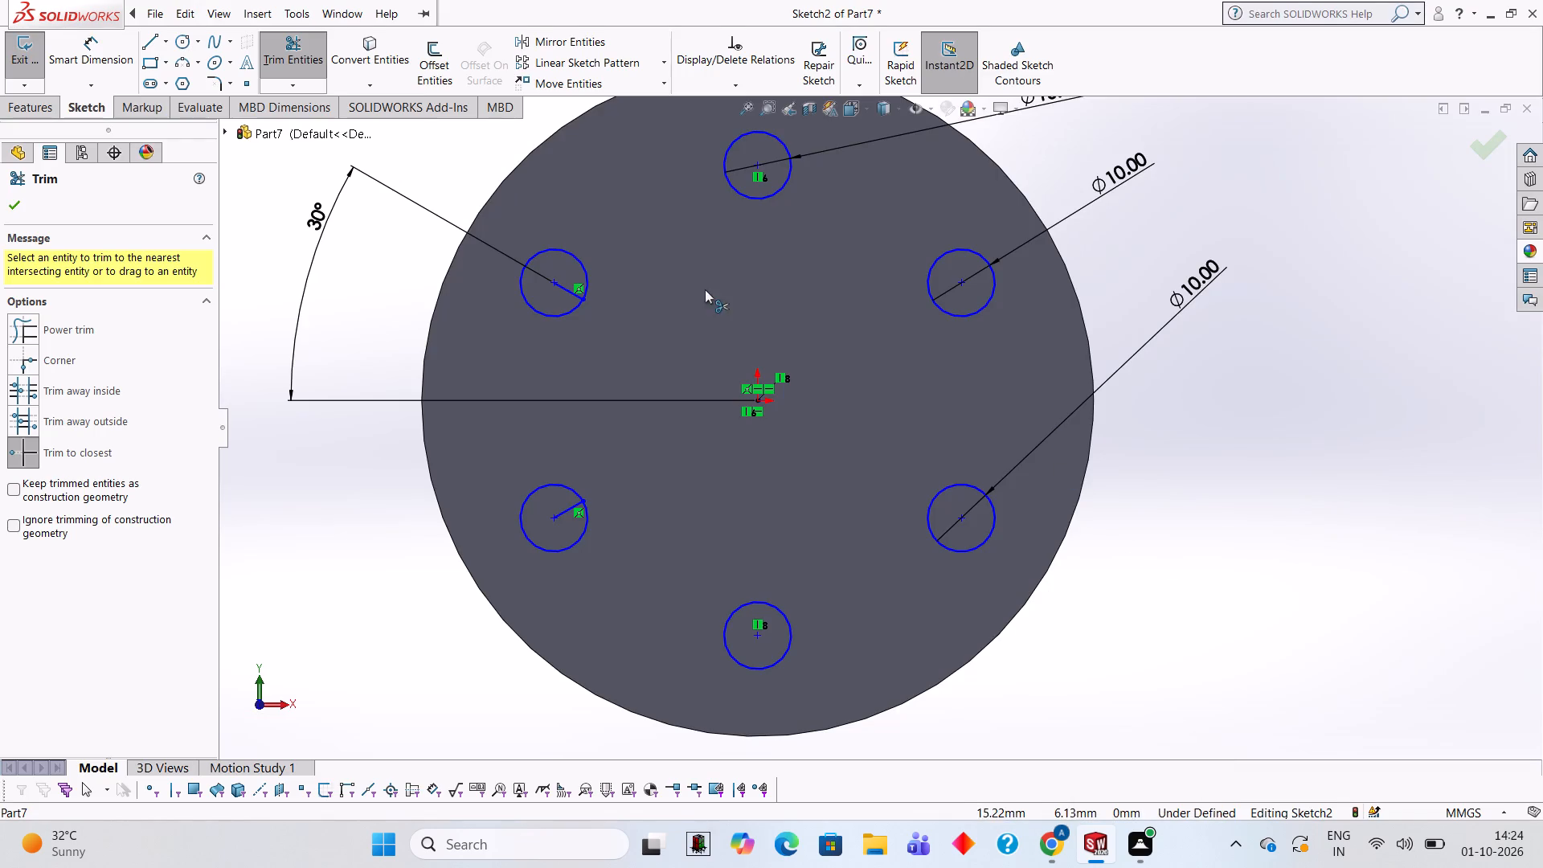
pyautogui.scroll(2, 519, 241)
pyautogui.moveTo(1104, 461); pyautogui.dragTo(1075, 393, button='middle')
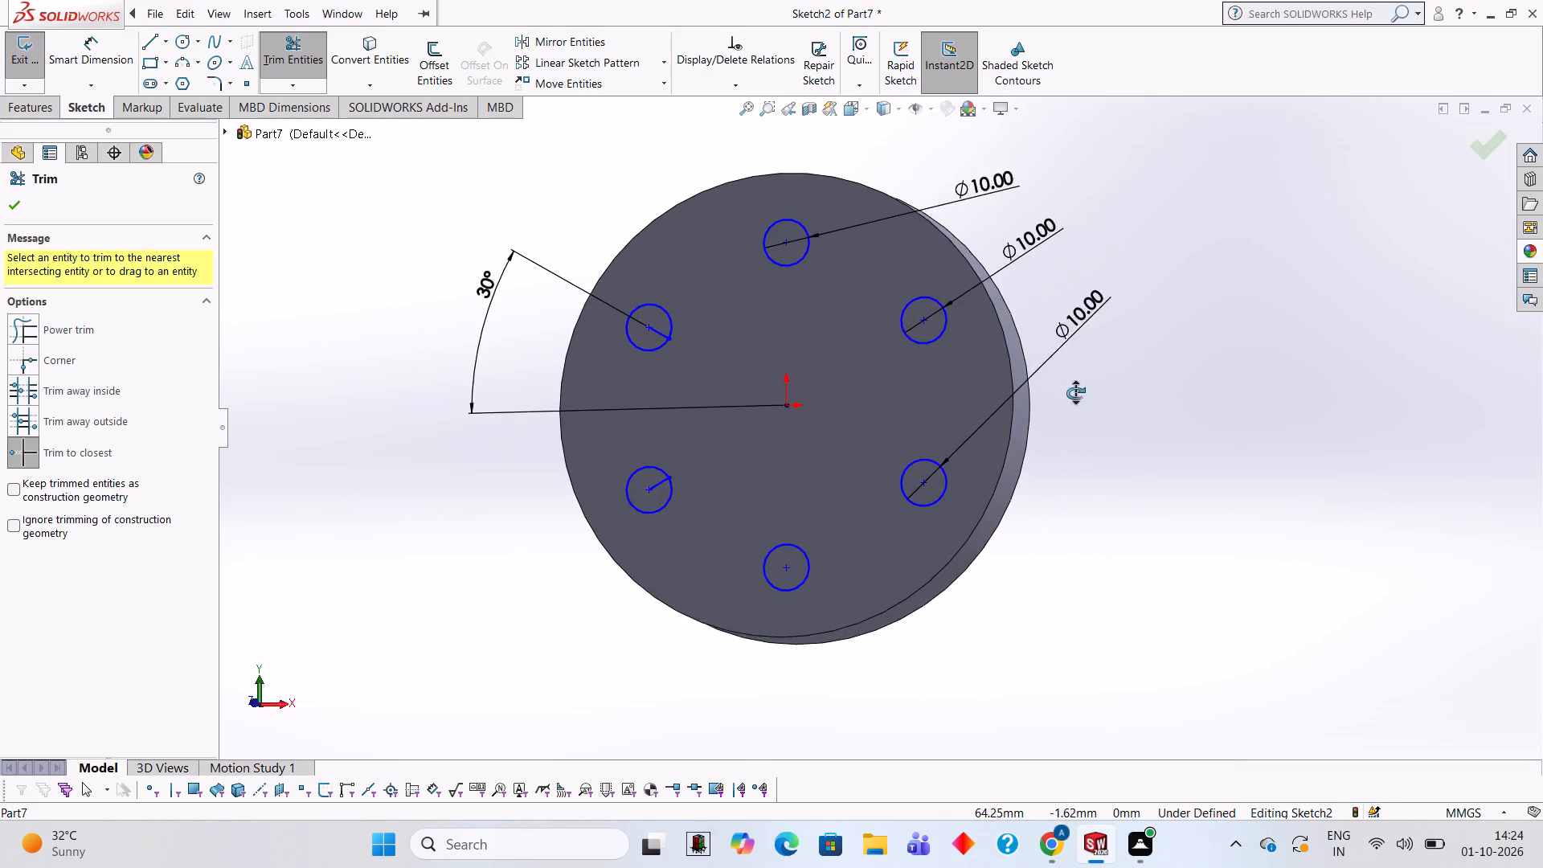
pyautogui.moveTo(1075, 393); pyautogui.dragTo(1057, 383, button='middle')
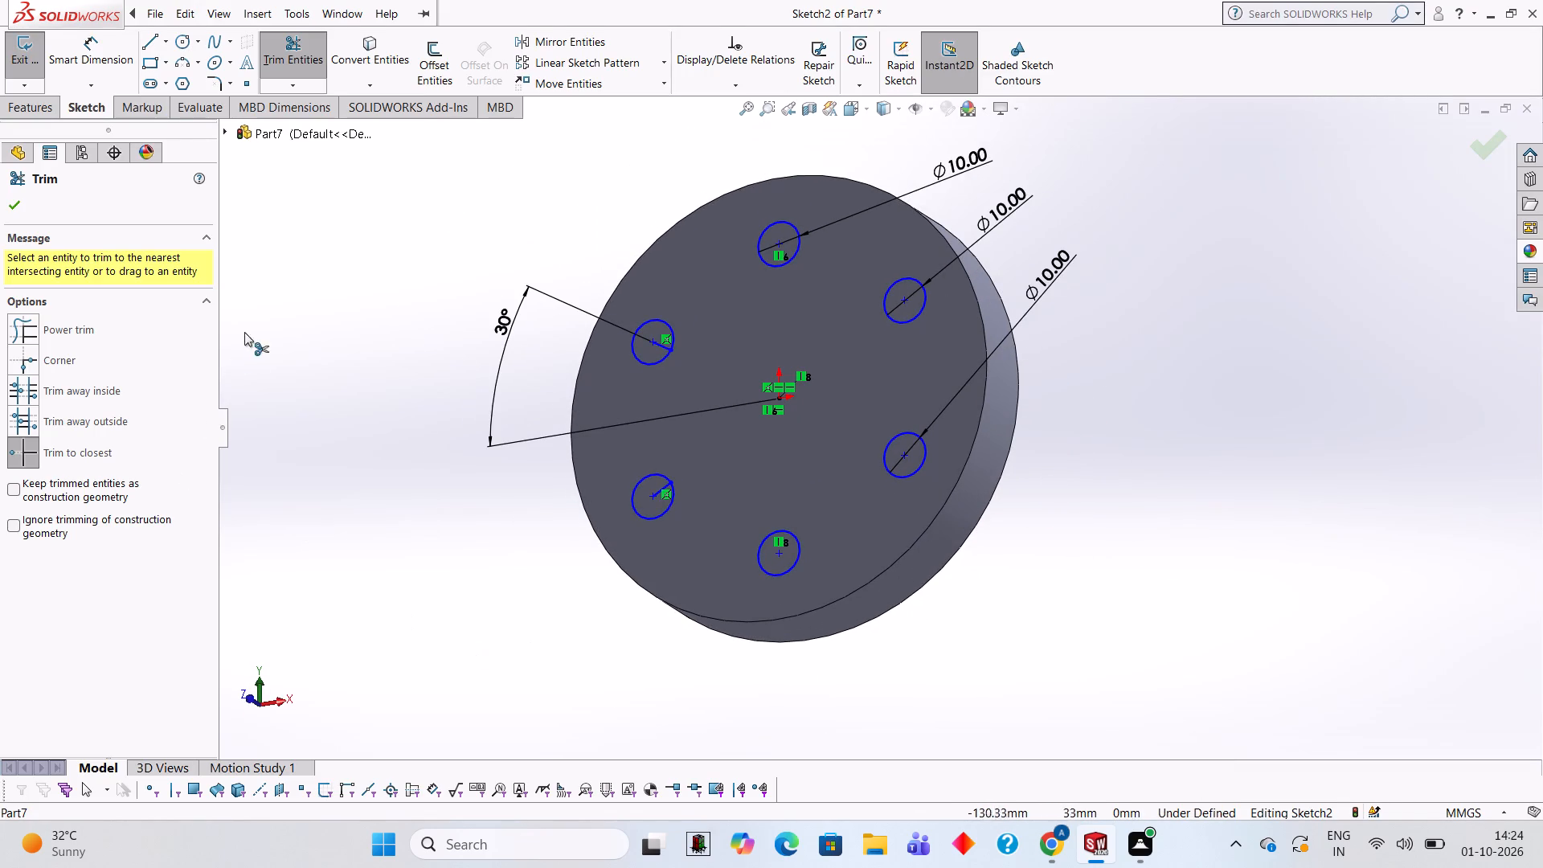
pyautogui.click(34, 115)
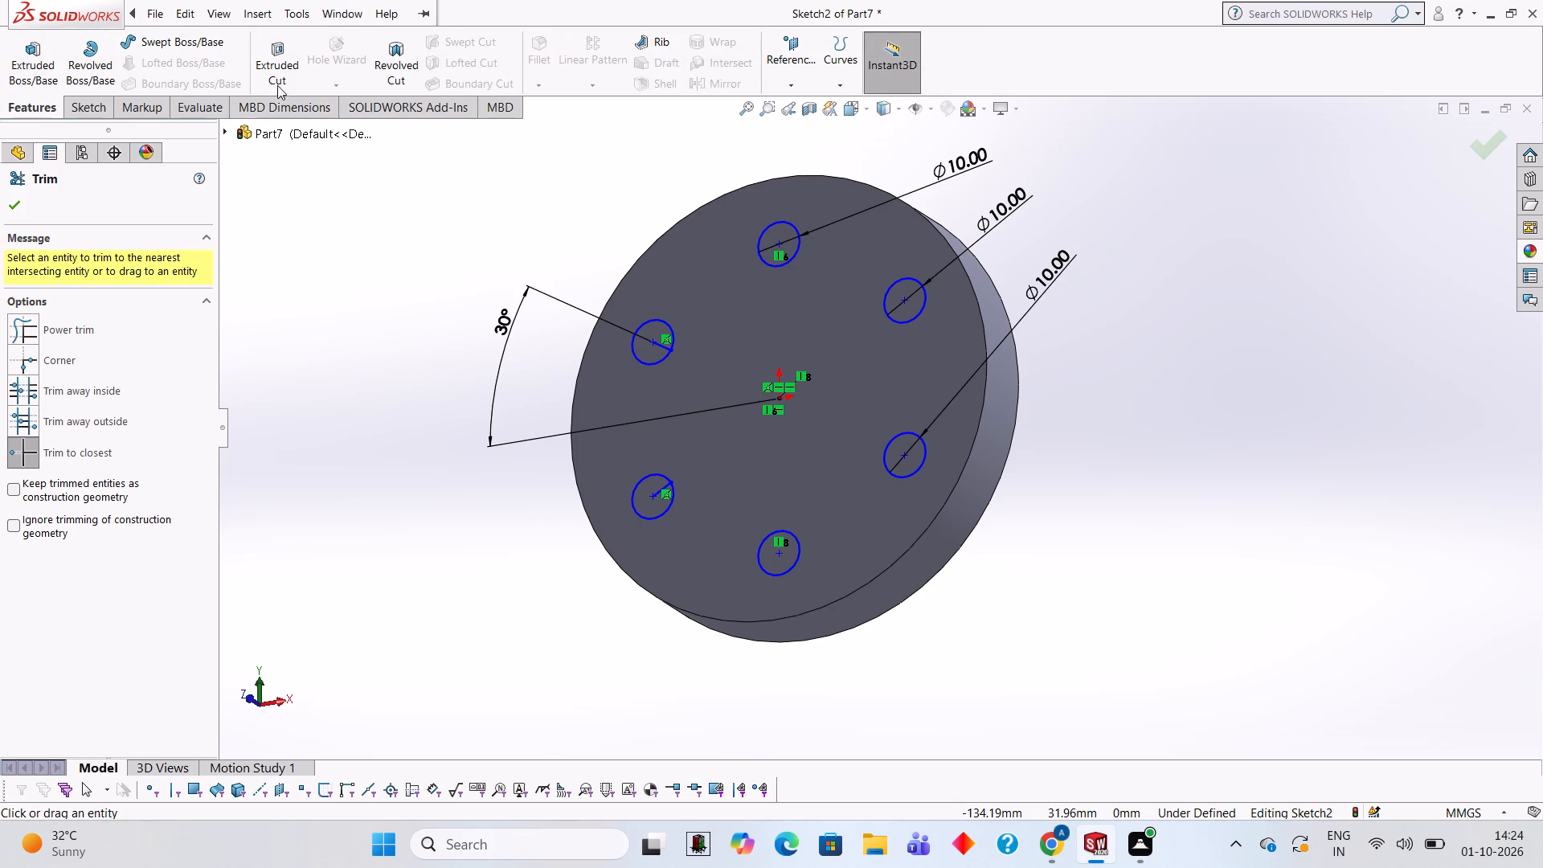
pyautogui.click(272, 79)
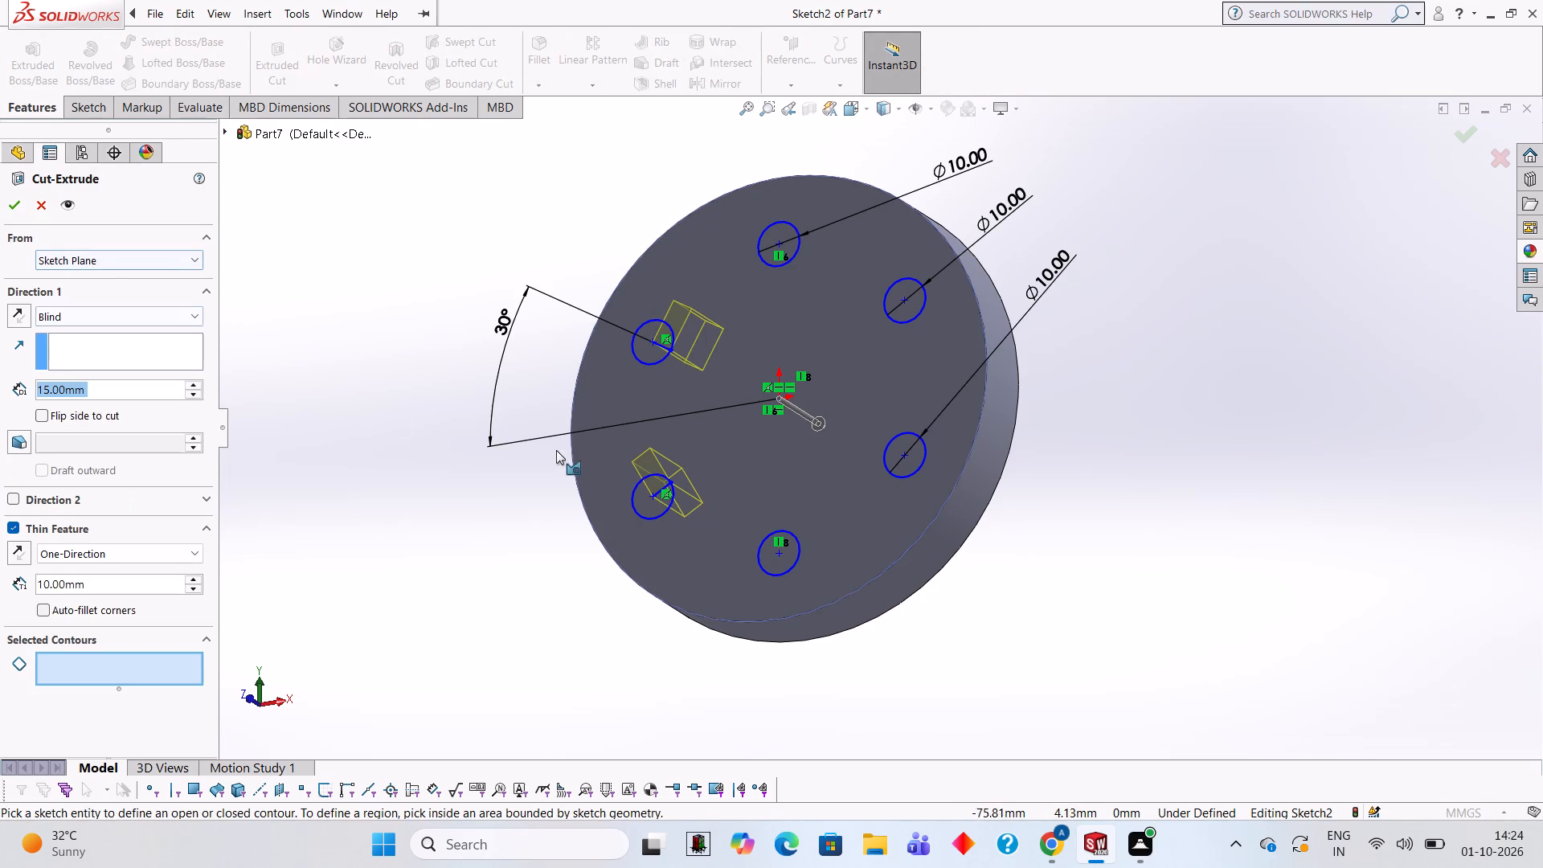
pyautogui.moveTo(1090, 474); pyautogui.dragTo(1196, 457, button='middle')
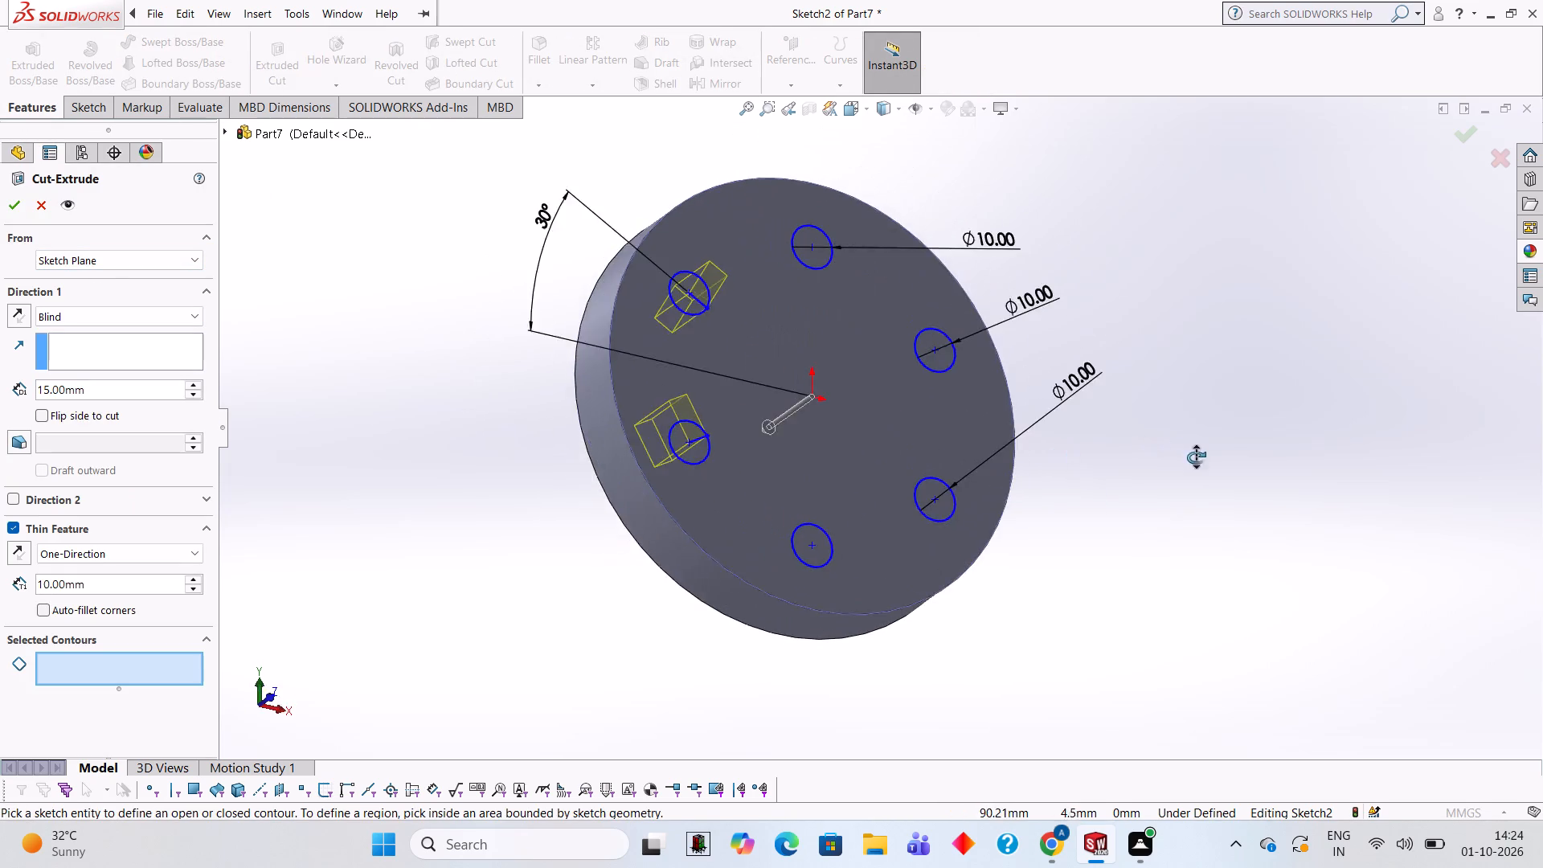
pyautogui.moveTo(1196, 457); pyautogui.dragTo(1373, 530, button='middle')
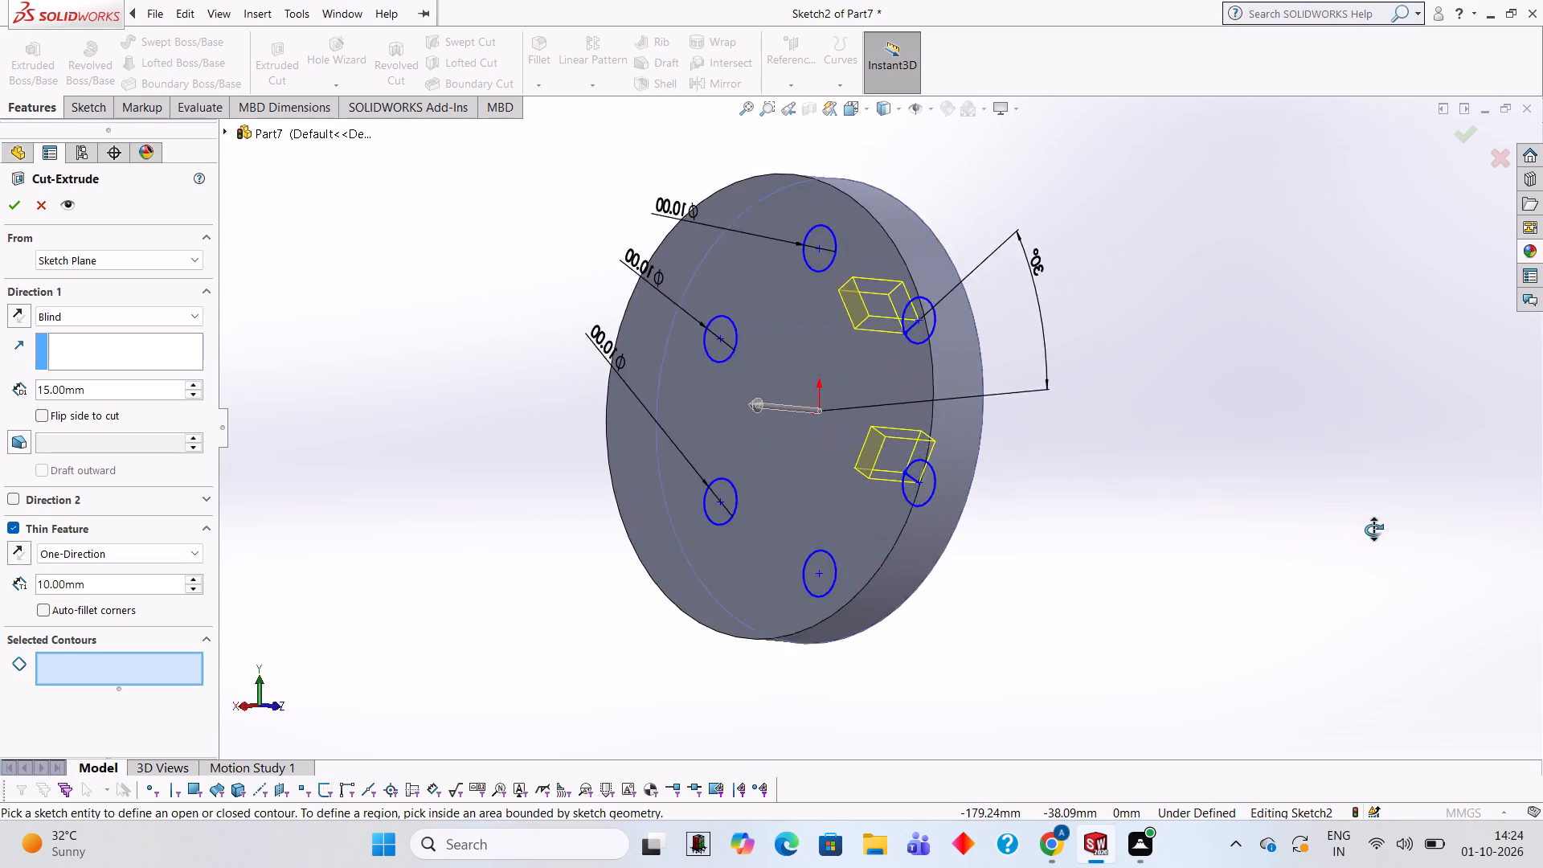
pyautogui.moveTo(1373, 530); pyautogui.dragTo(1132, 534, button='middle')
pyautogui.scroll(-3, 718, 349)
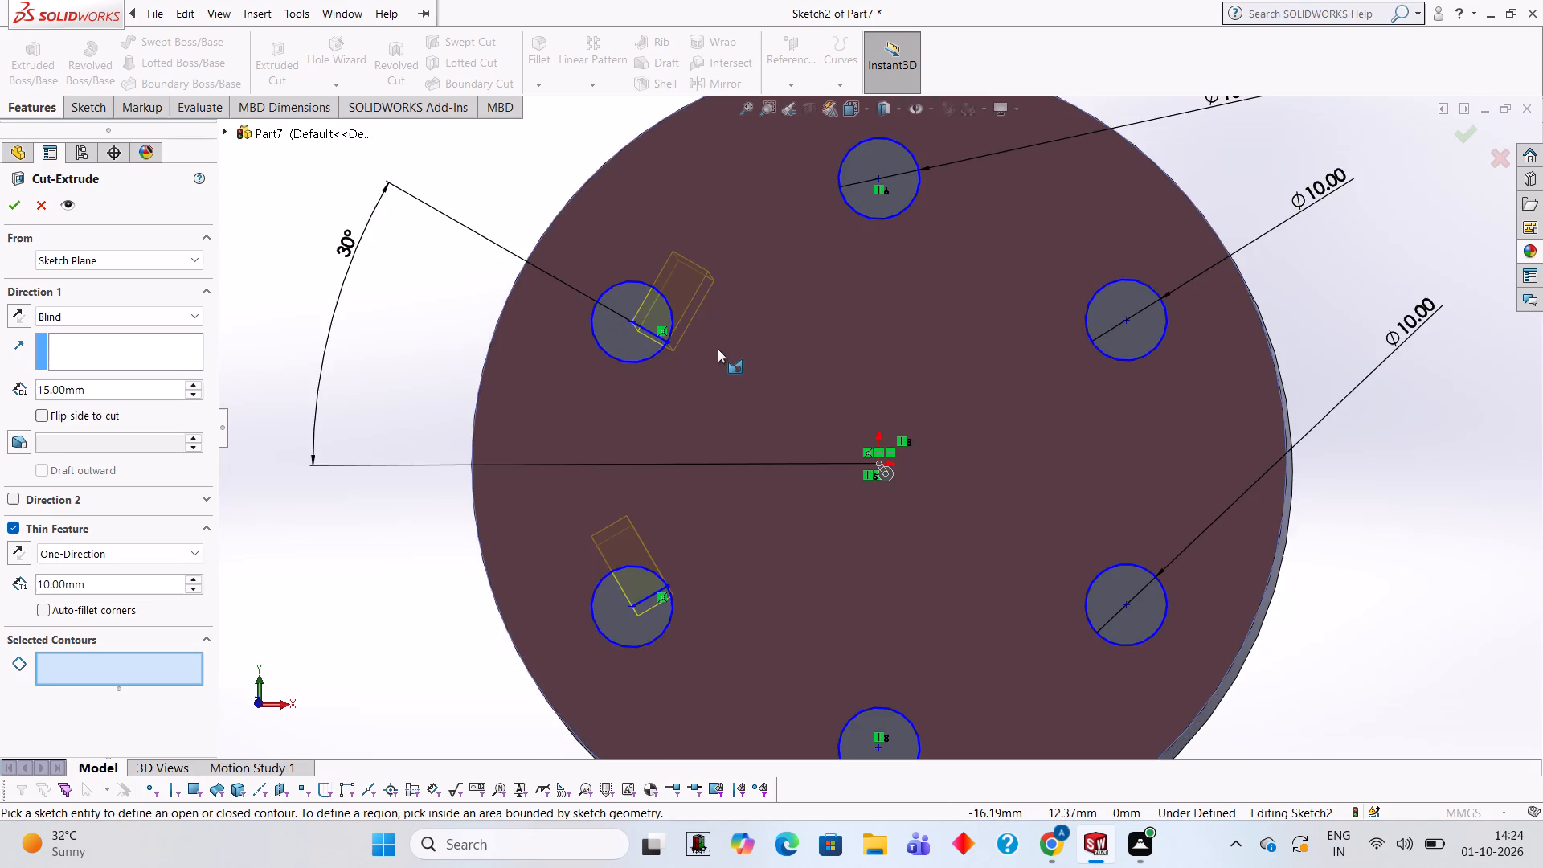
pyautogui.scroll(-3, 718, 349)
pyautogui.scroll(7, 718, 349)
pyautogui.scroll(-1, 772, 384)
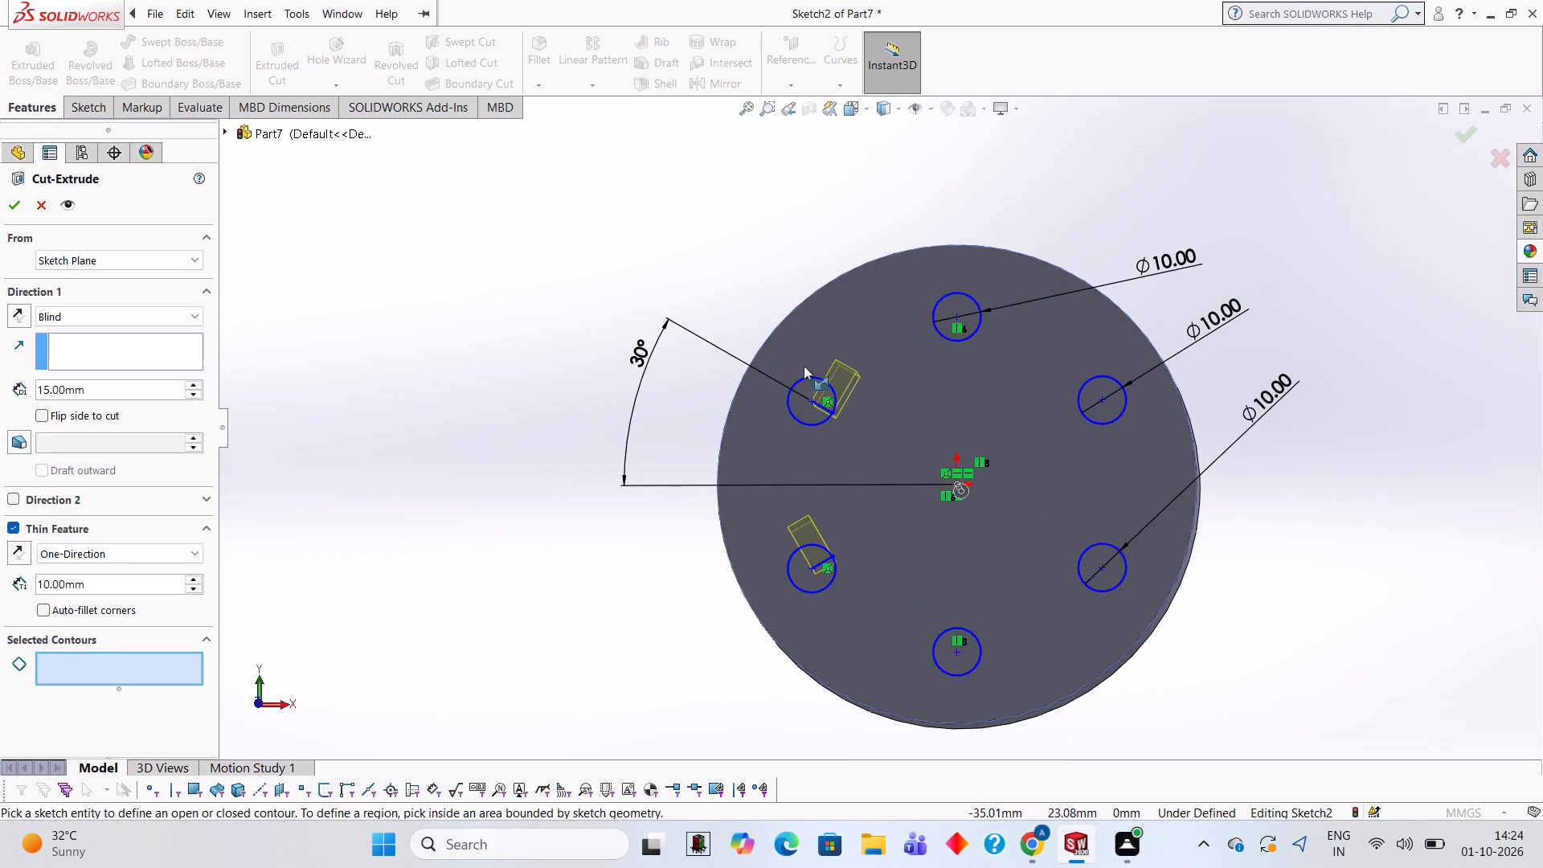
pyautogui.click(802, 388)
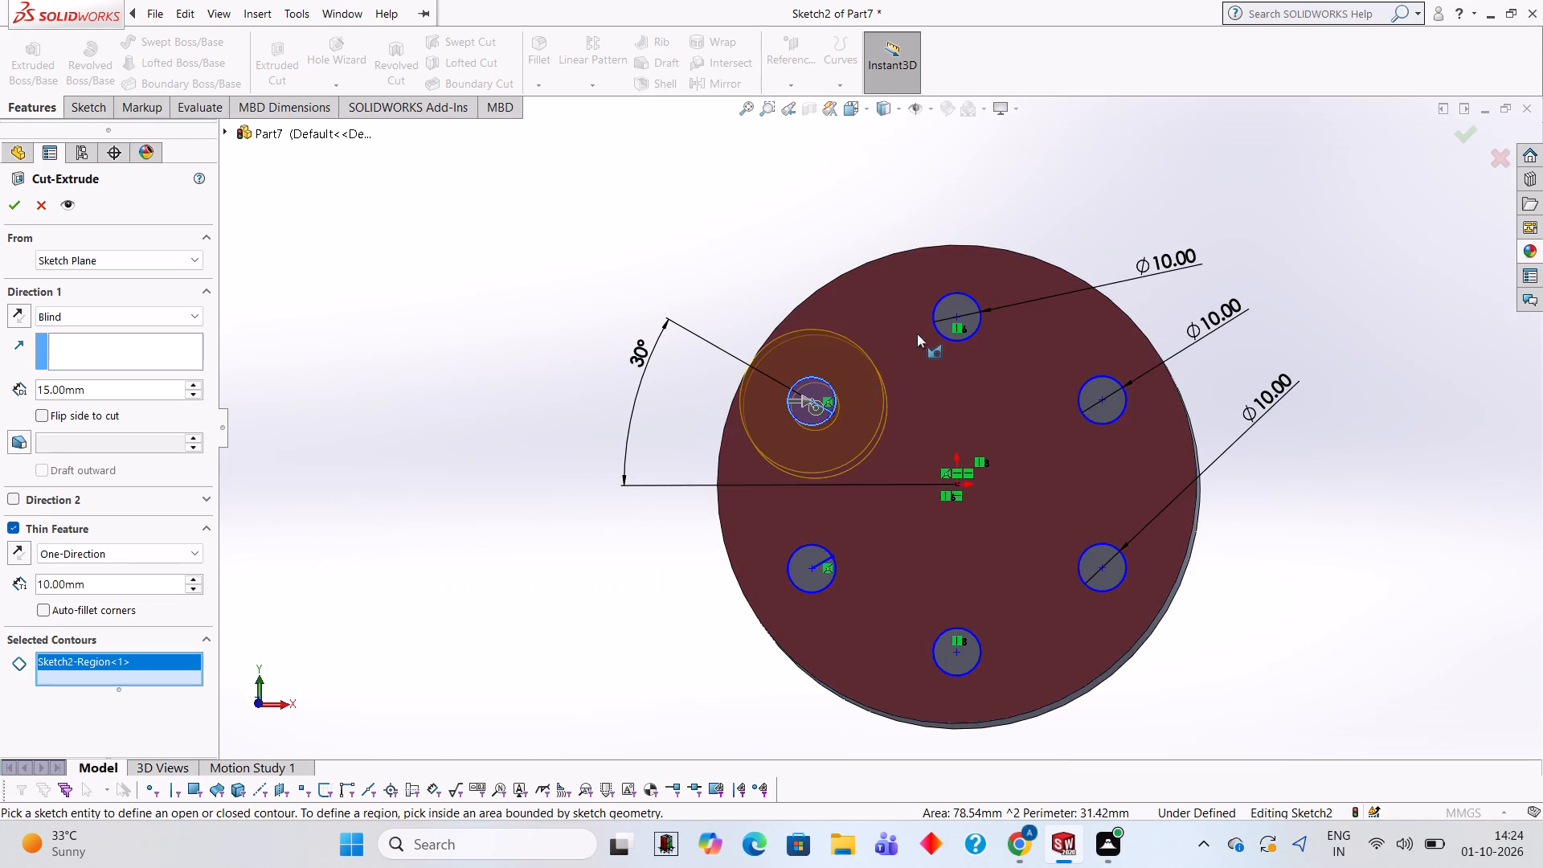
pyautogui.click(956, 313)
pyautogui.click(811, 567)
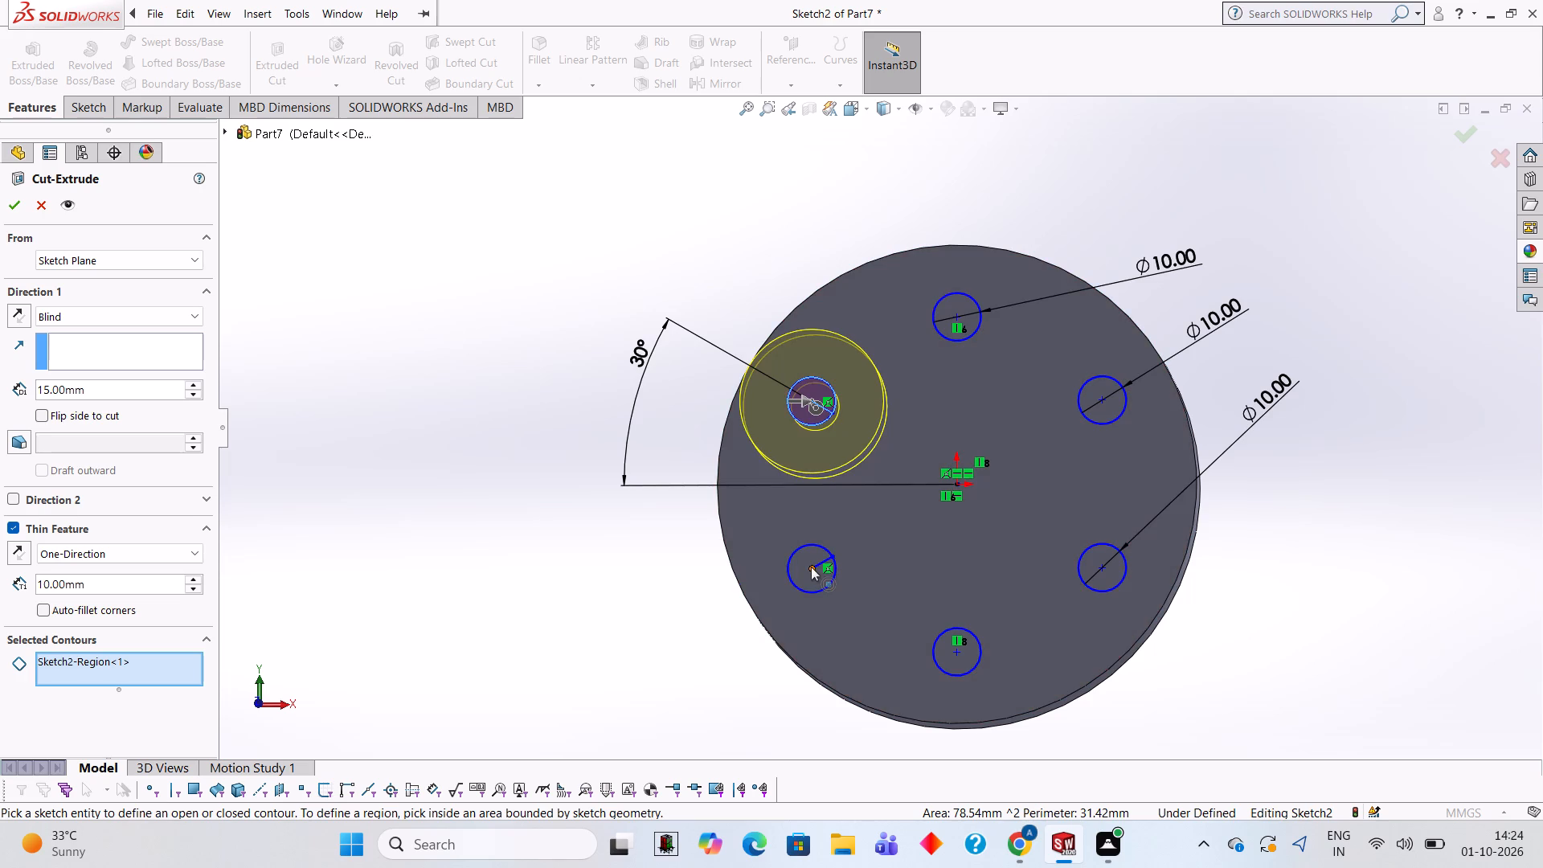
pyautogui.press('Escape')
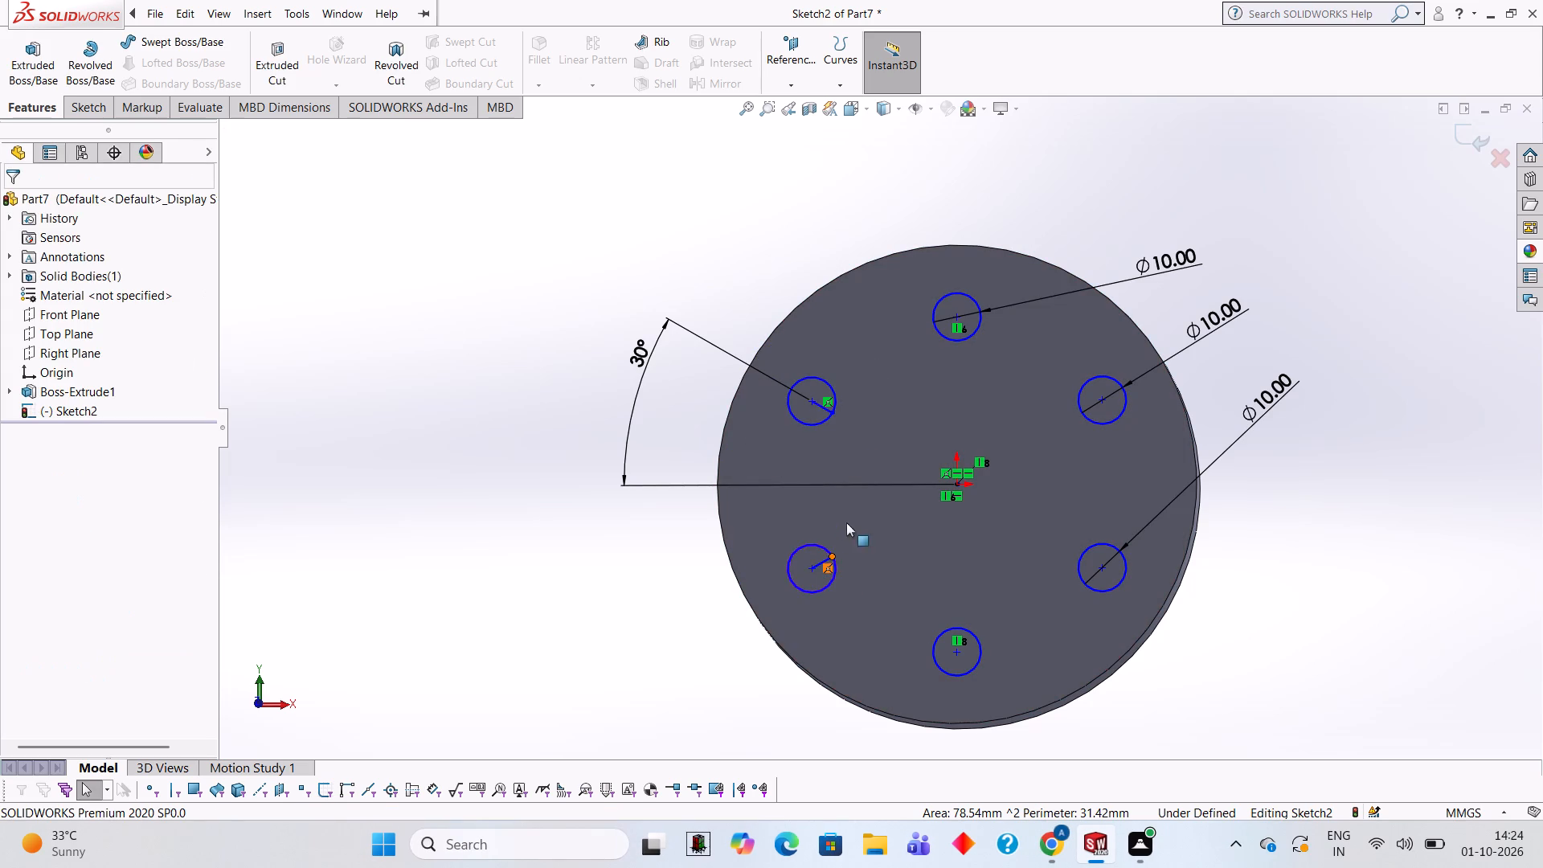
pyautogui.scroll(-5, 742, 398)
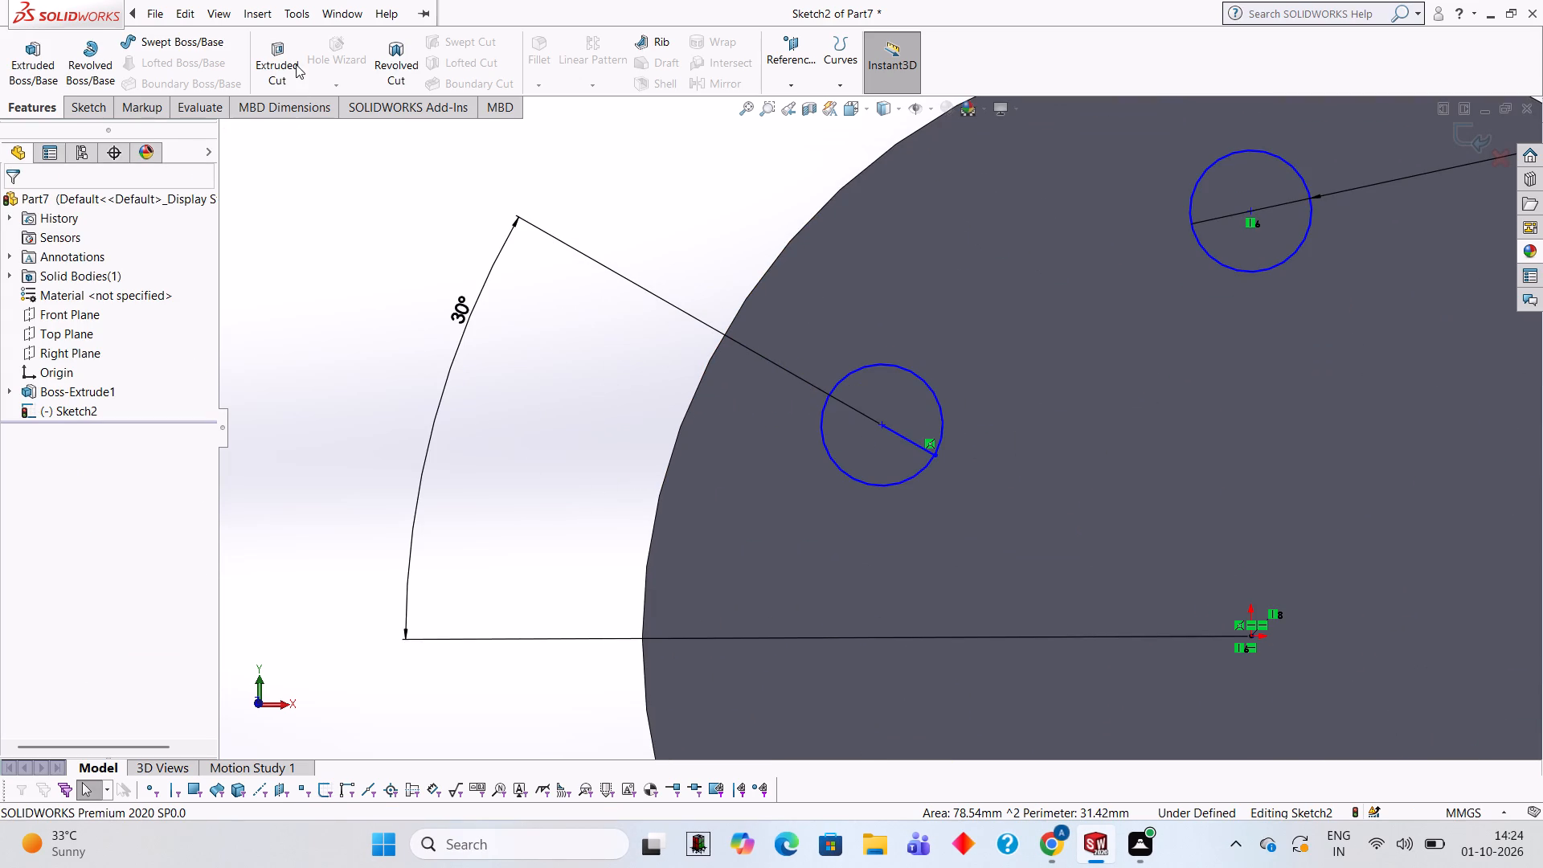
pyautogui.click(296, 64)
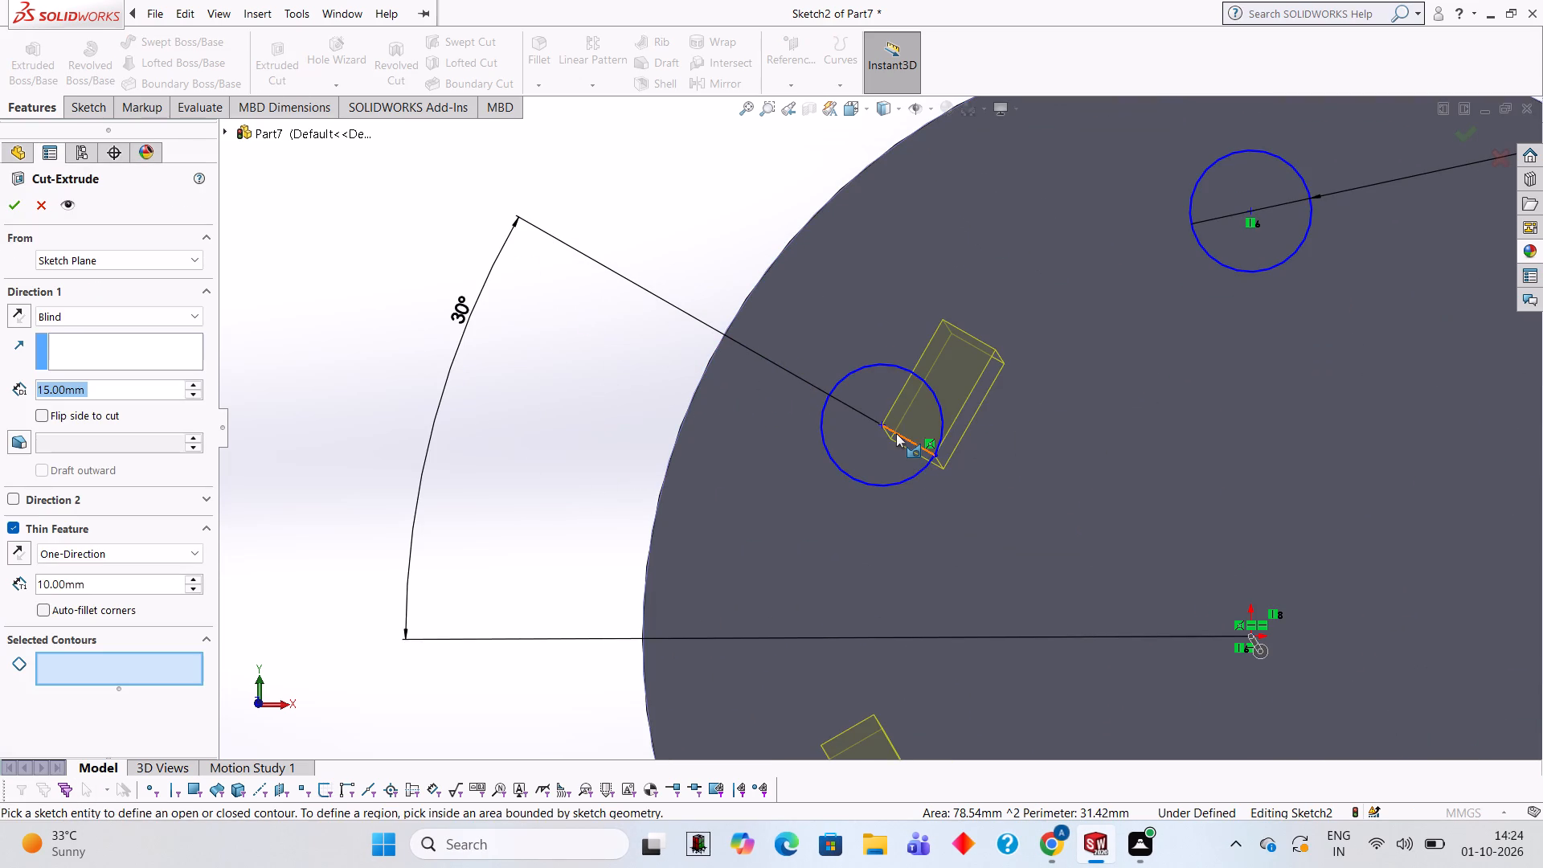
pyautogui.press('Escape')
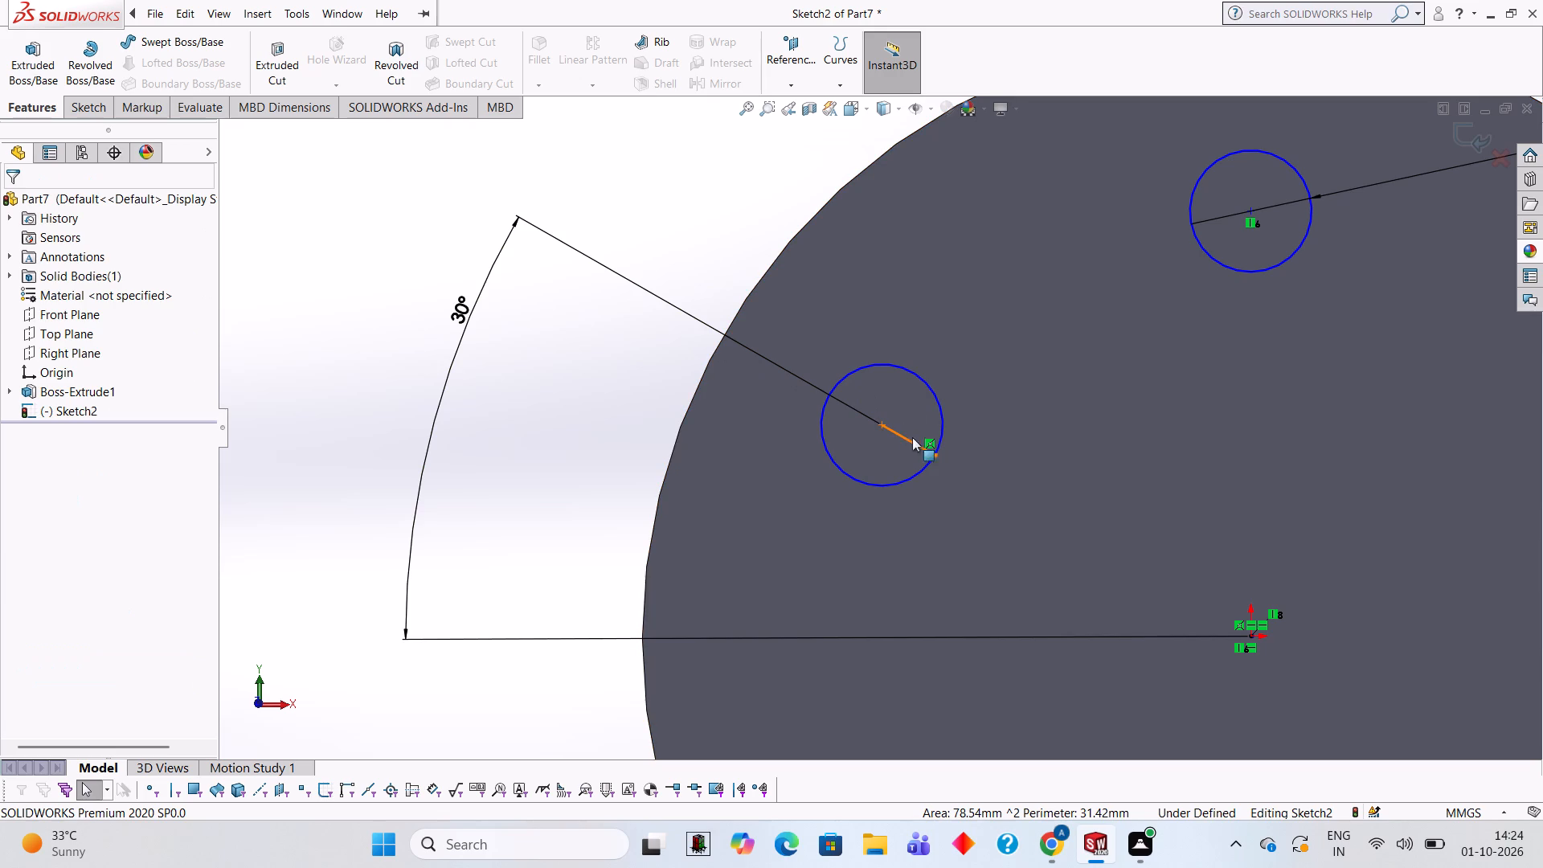
# Delete the leftover slanted line segments inside the upper-left and lower-left small circles.
pyautogui.click(905, 434)
pyautogui.press('Delete')
pyautogui.scroll(1, 963, 448)
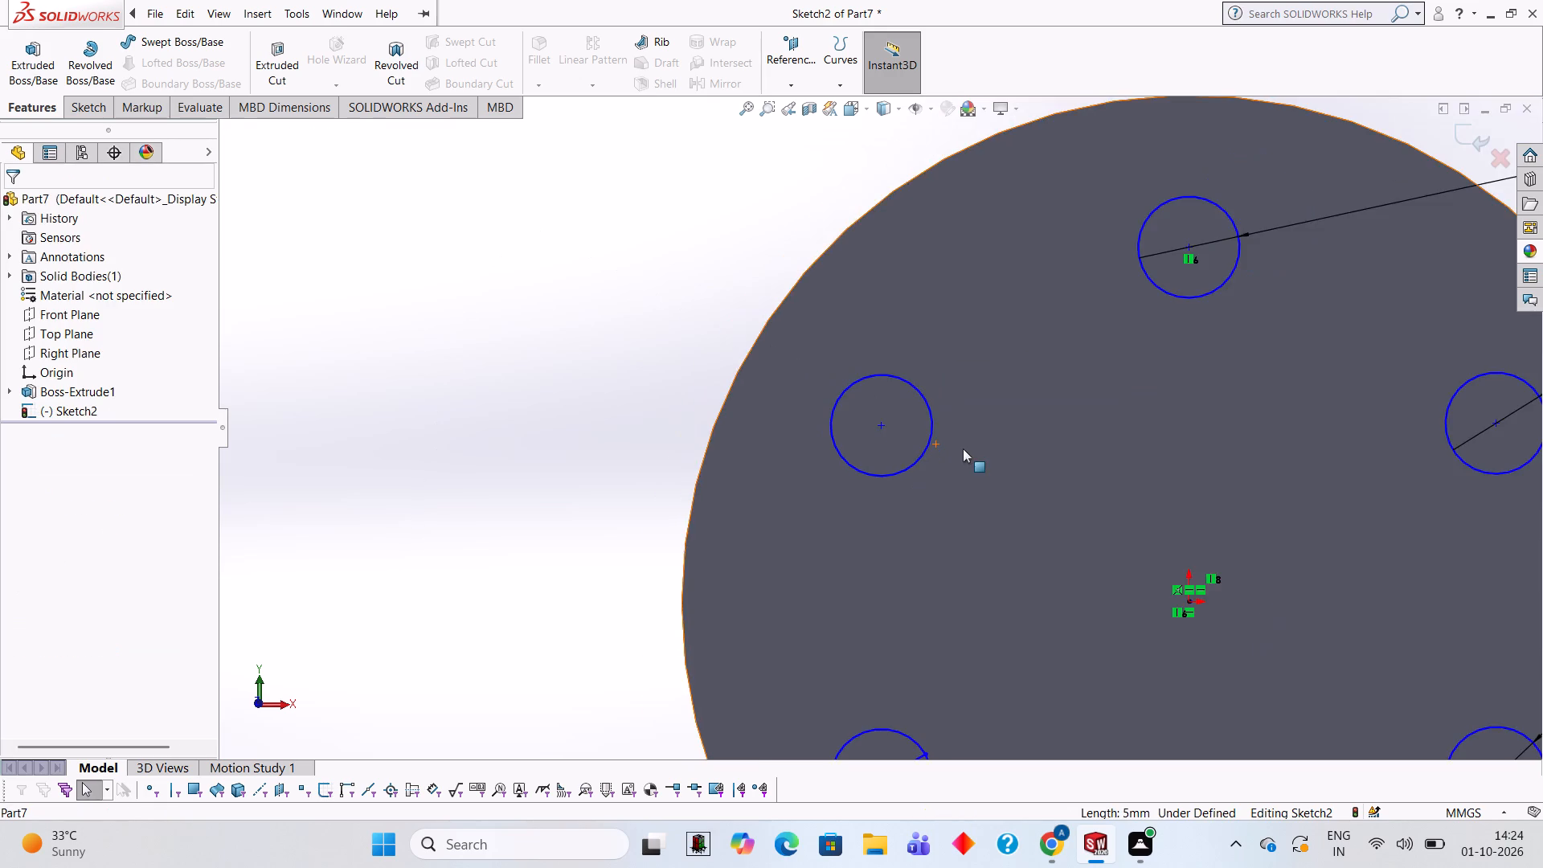
pyautogui.scroll(3, 939, 490)
pyautogui.scroll(-2, 920, 635)
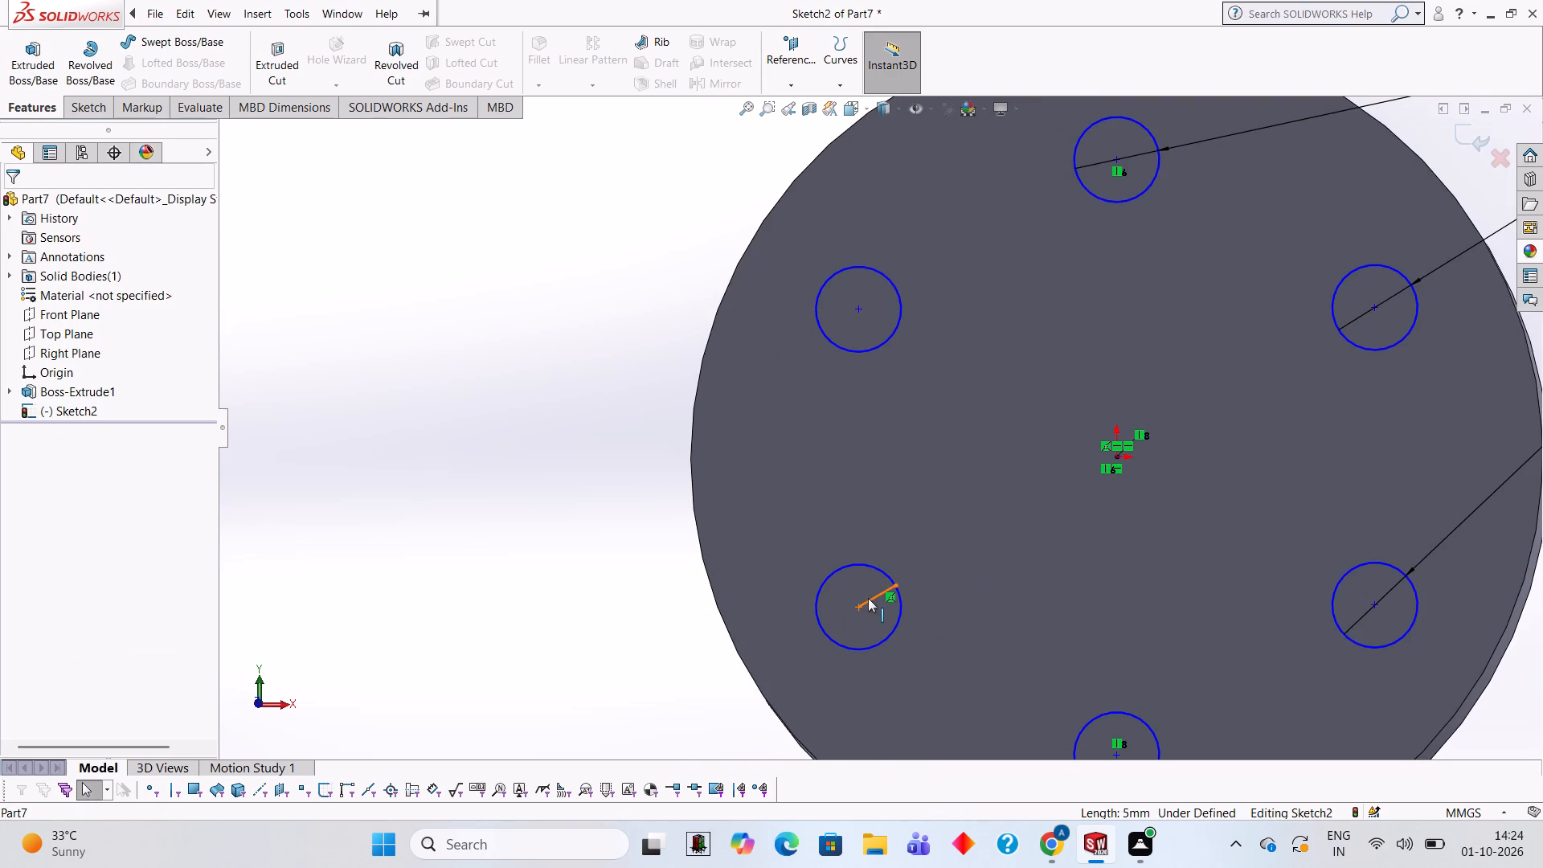
pyautogui.click(868, 598)
pyautogui.press('Delete')
# Cut-extrude all six small circle regions through the disc with a blind depth of 15 mm.
pyautogui.scroll(1, 954, 563)
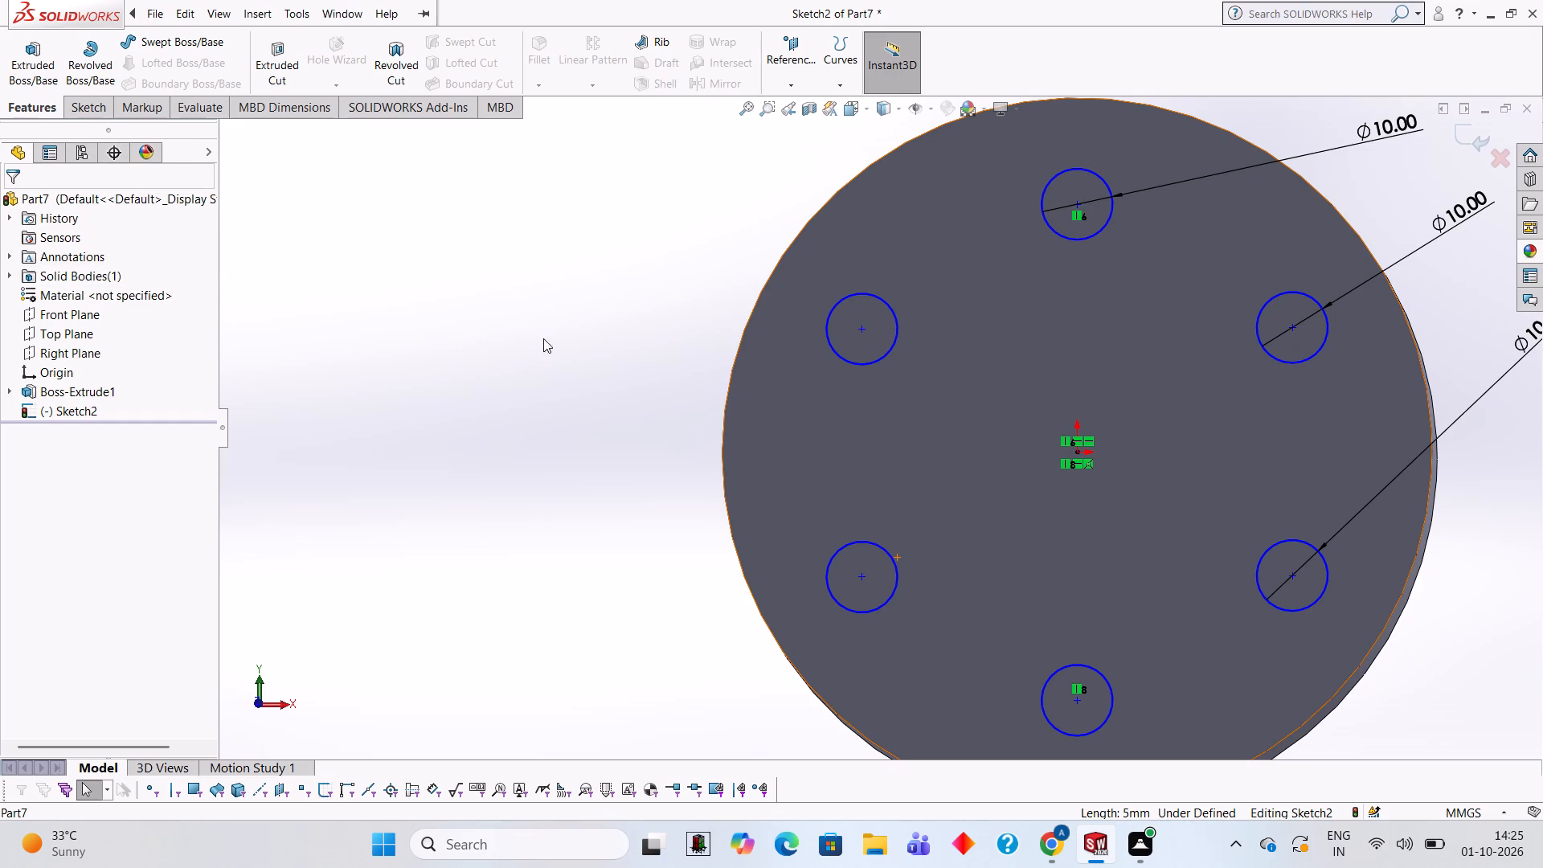
pyautogui.scroll(2, 1087, 403)
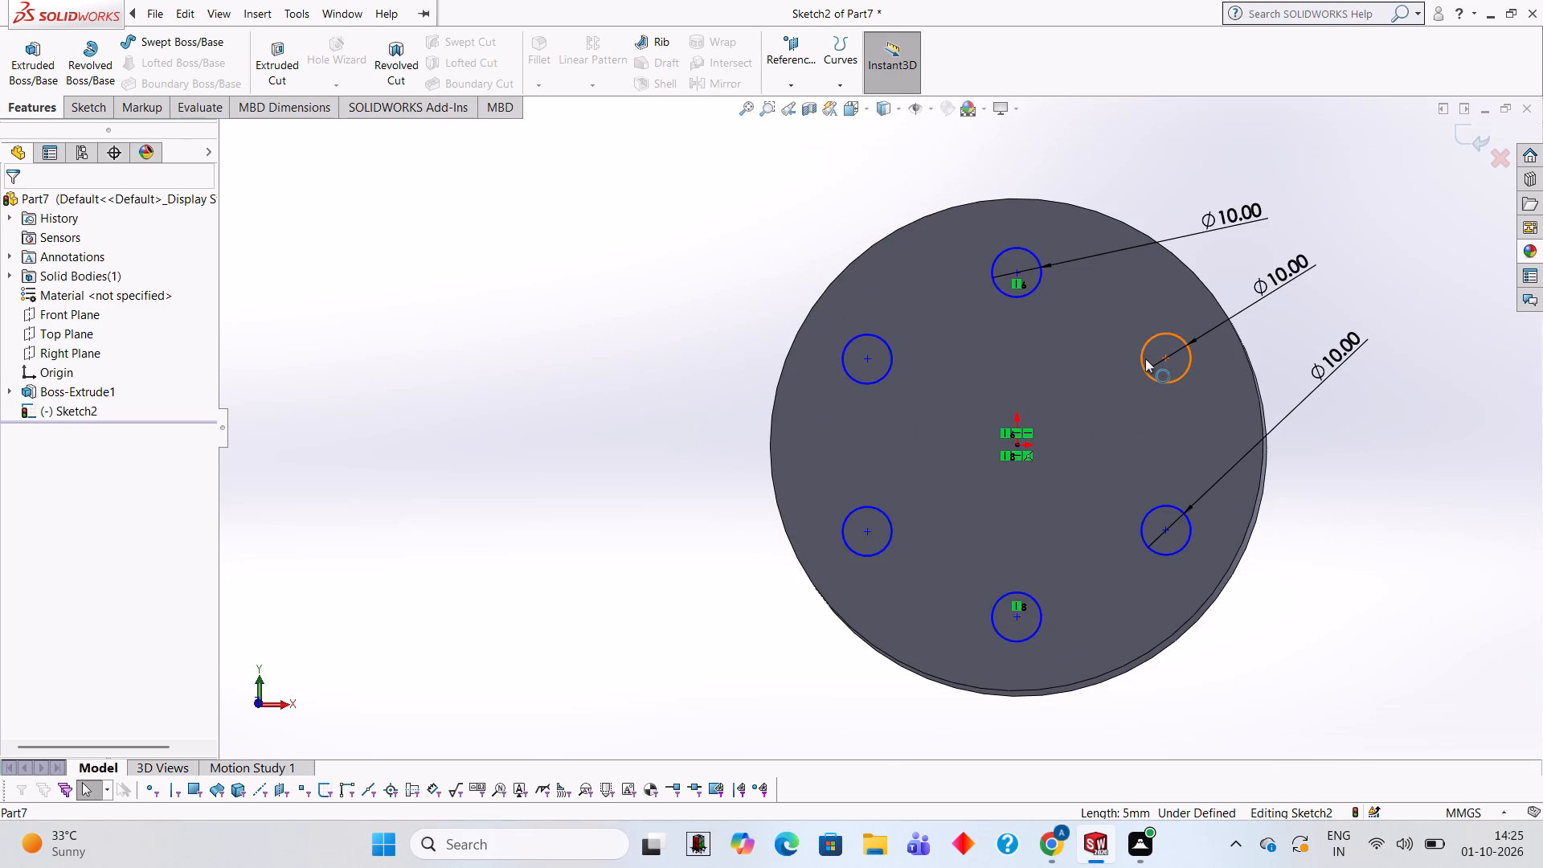
pyautogui.moveTo(1144, 359); pyautogui.dragTo(1116, 362, button='middle')
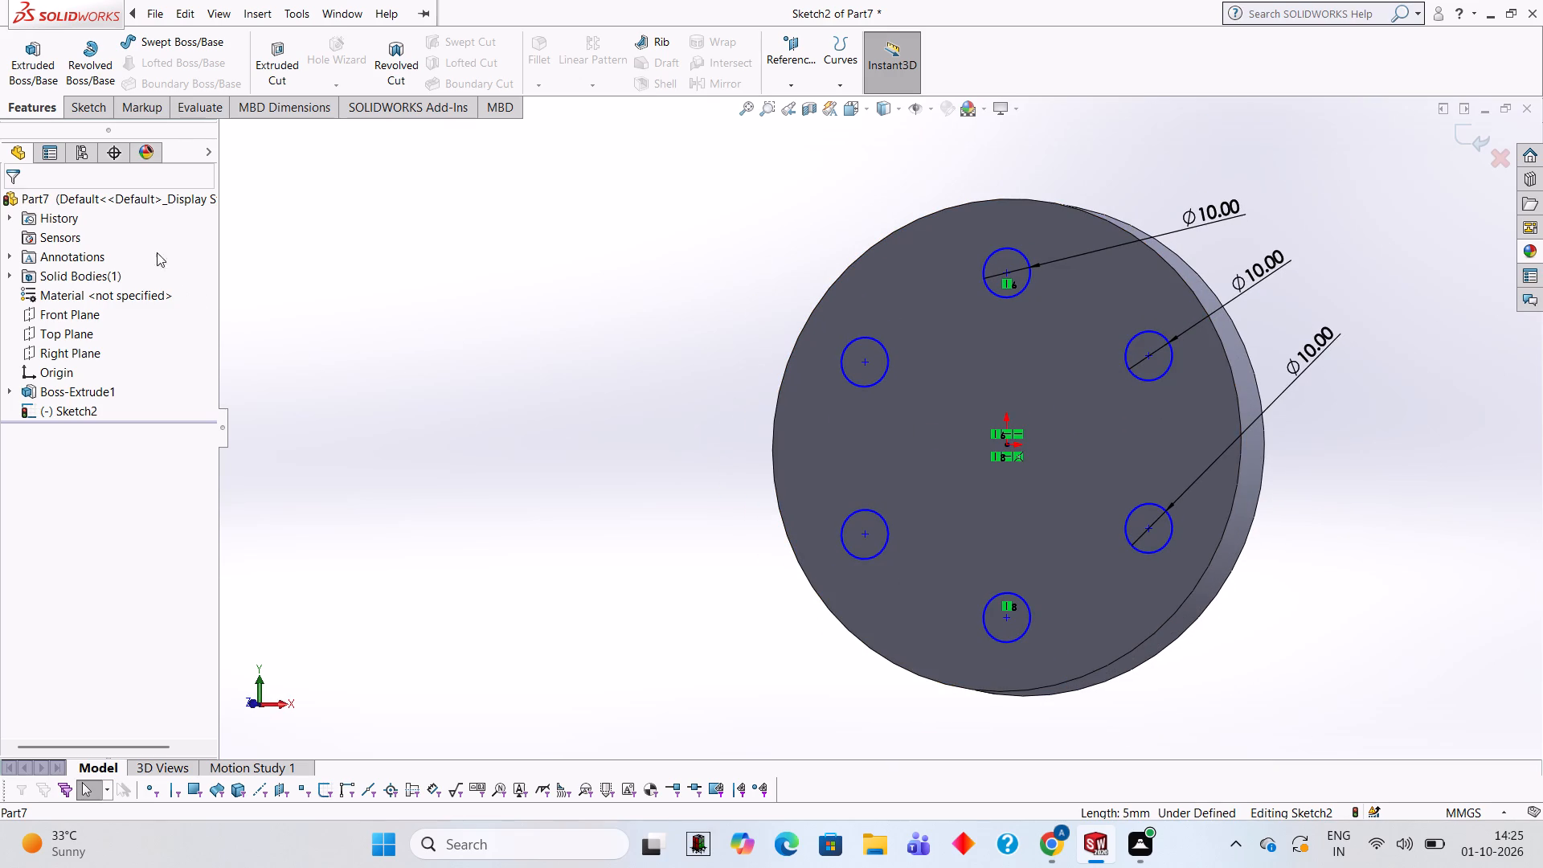
pyautogui.click(293, 80)
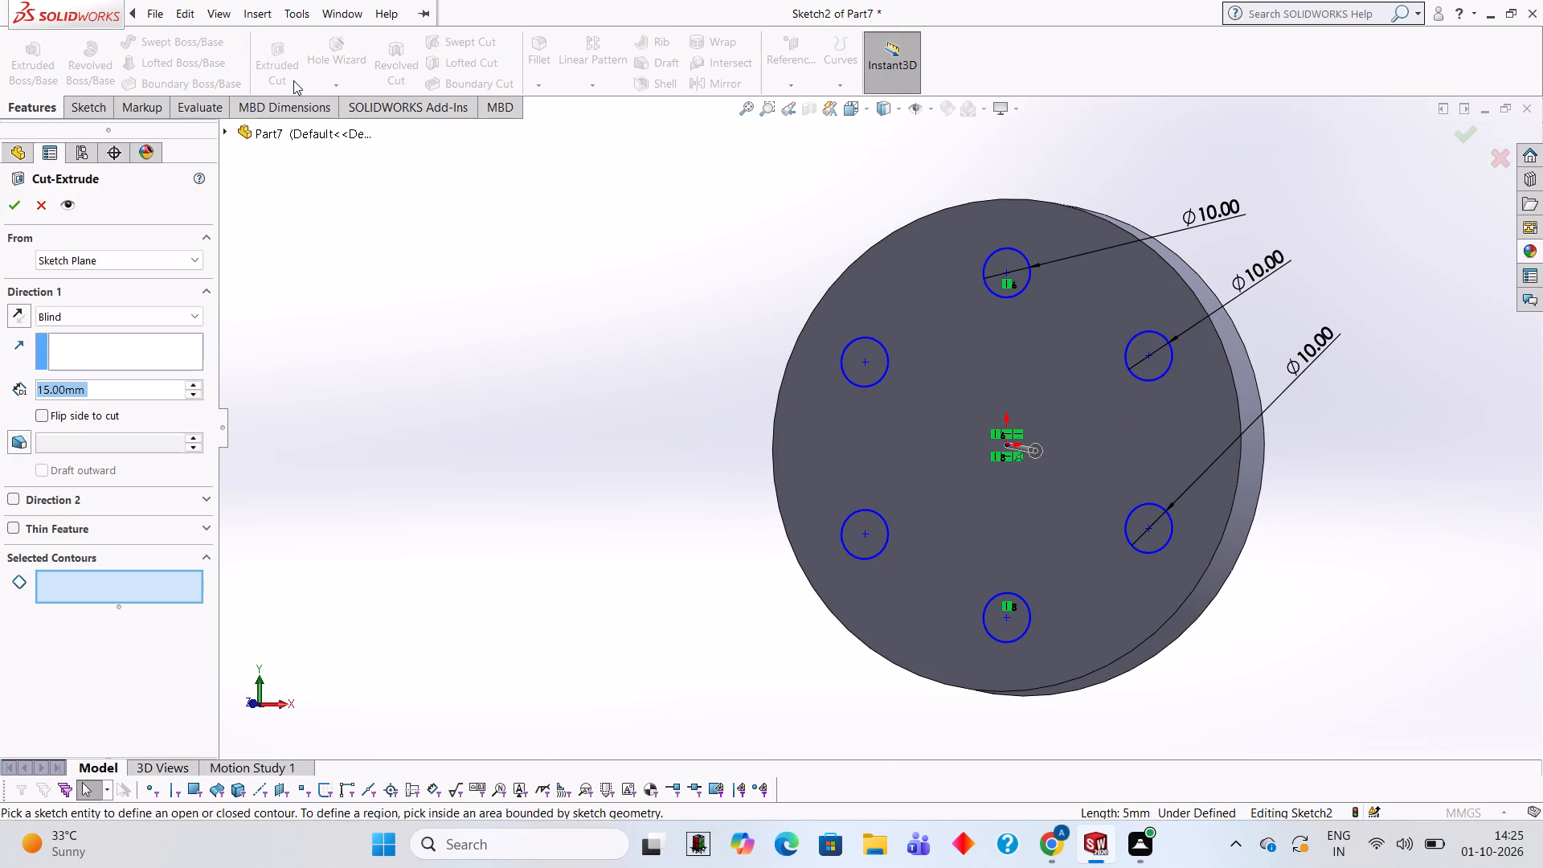
pyautogui.click(850, 361)
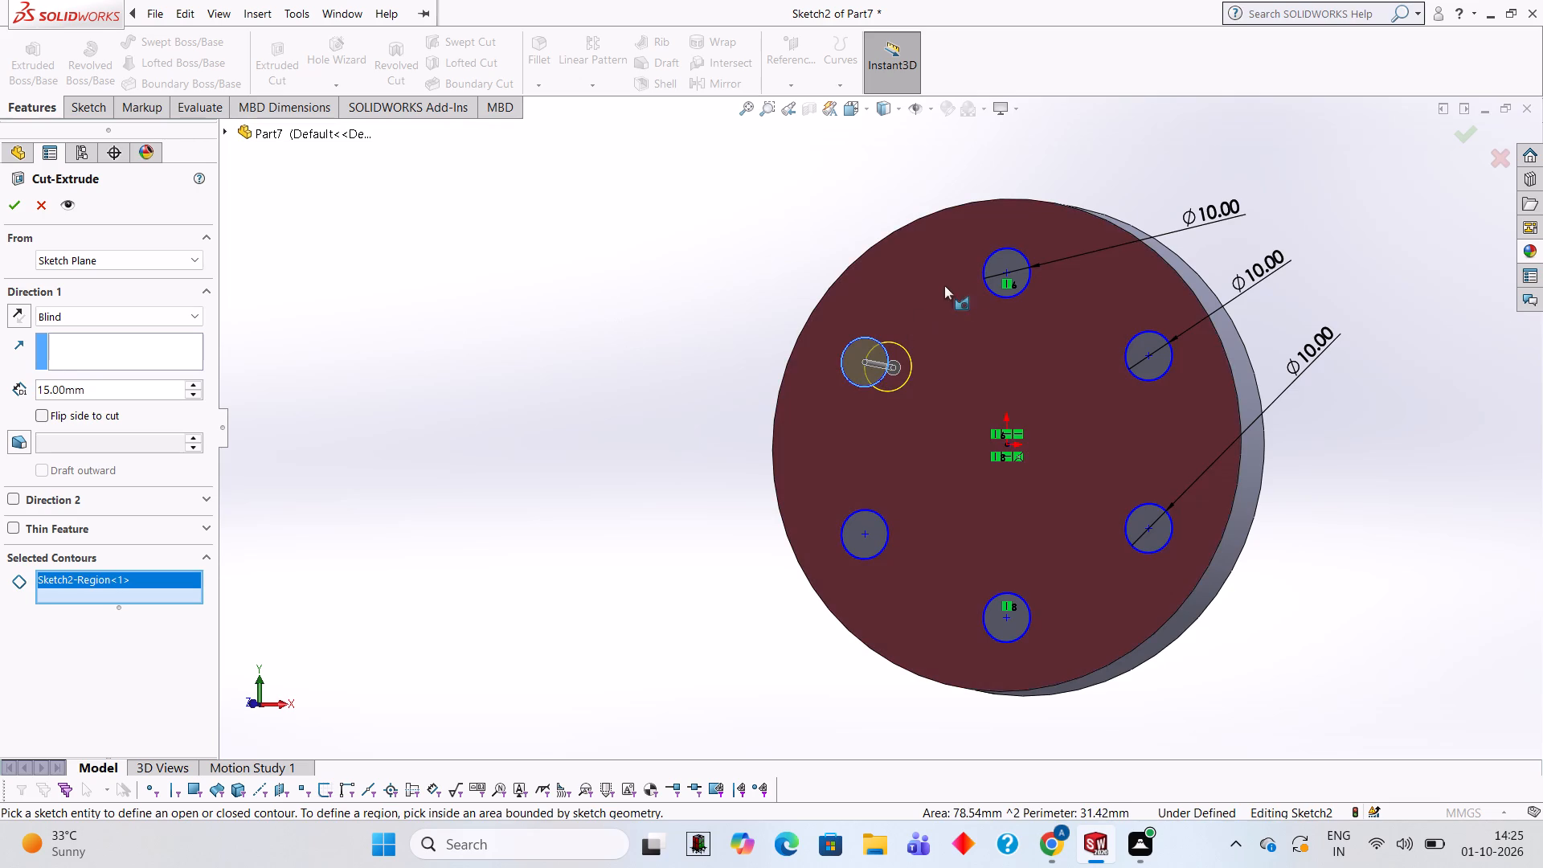
pyautogui.click(999, 262)
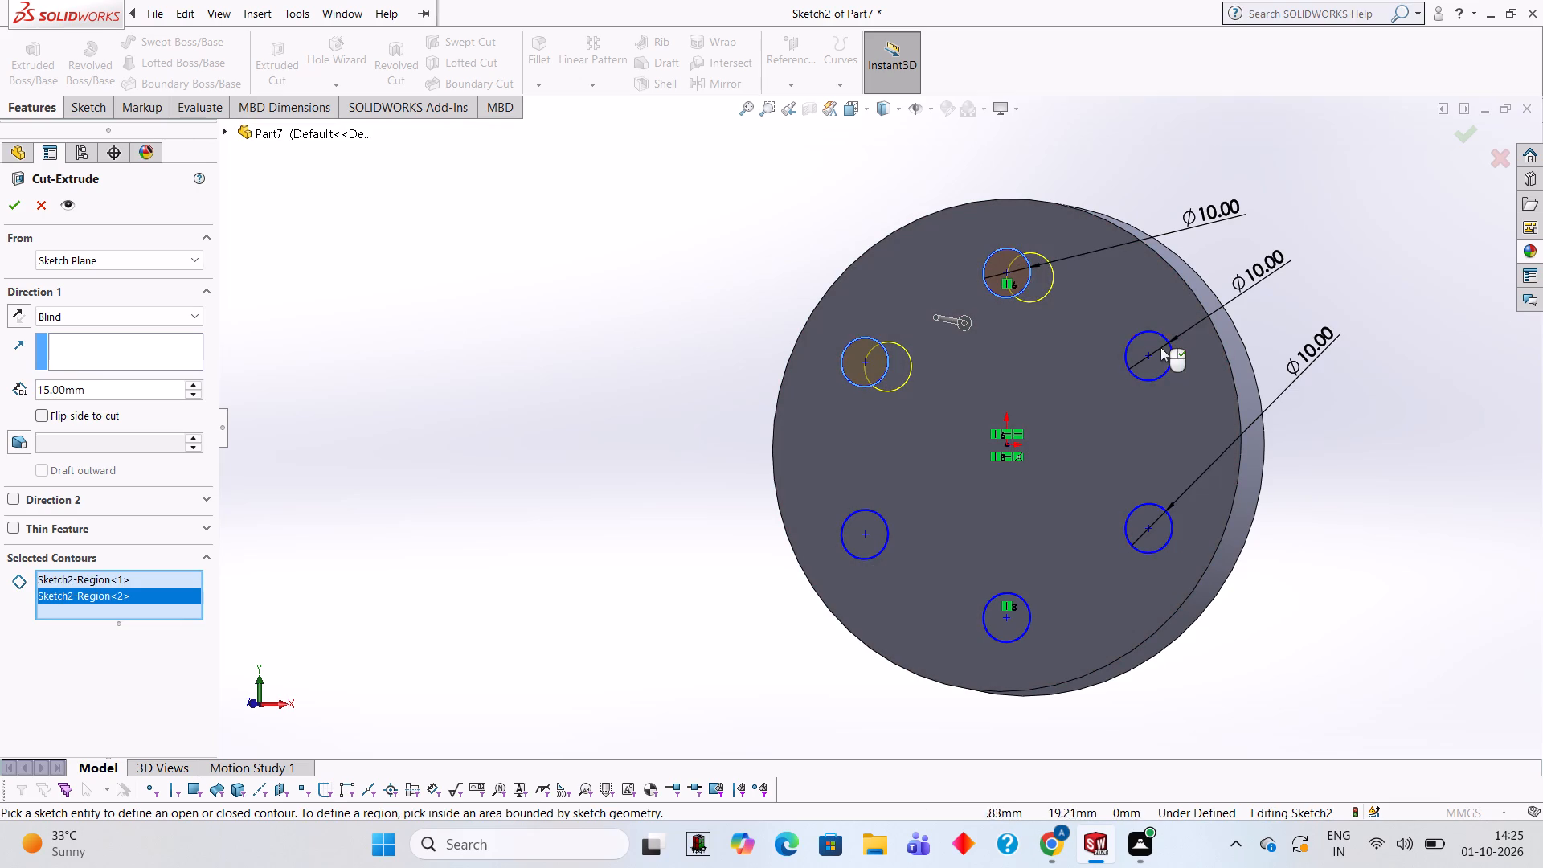
pyautogui.click(1159, 347)
pyautogui.click(1152, 533)
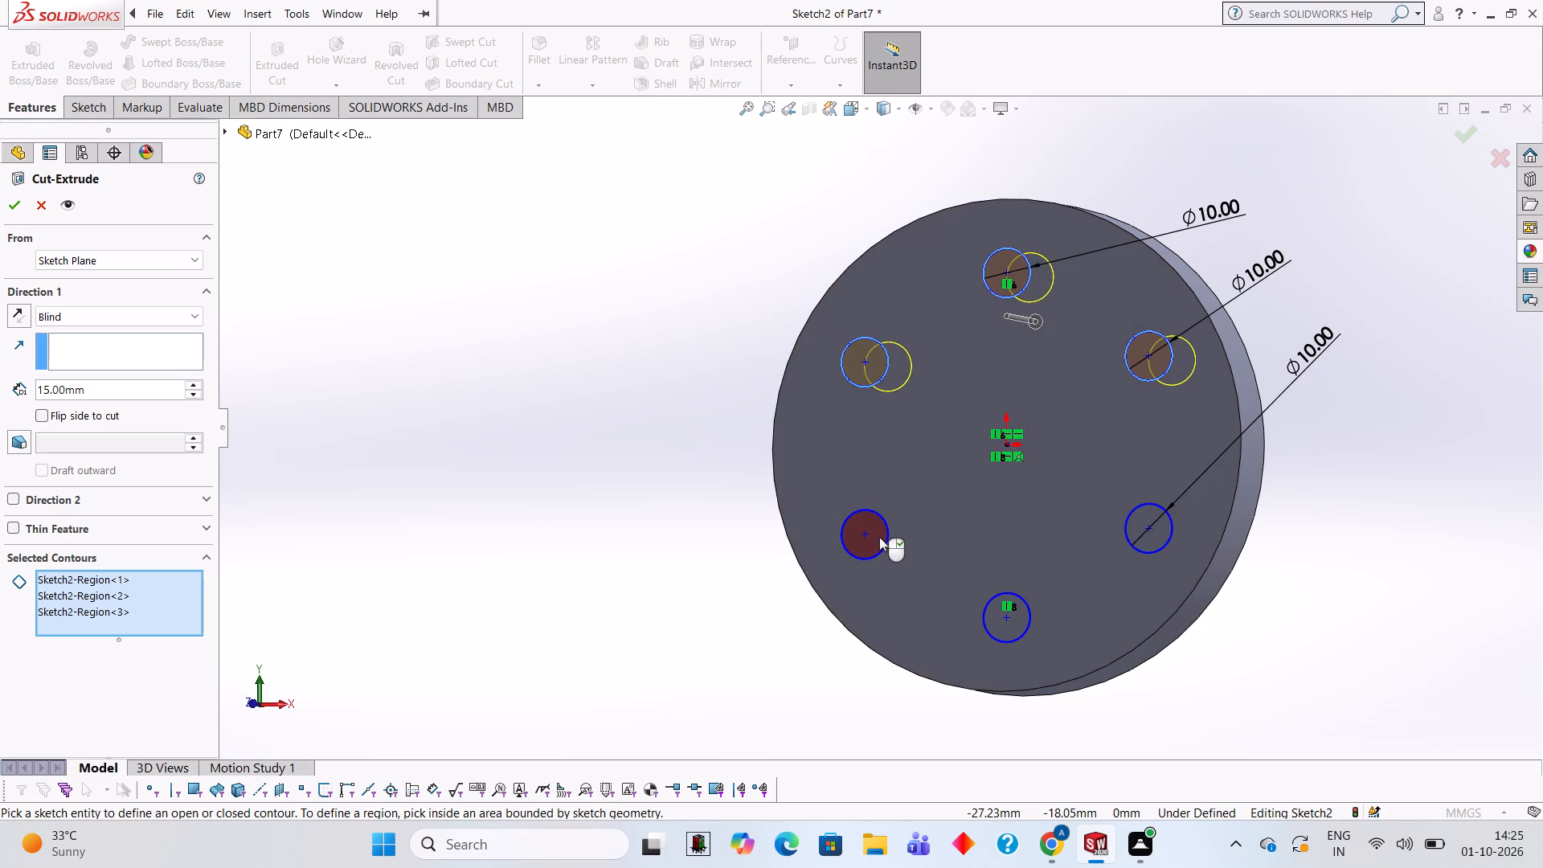
pyautogui.click(879, 537)
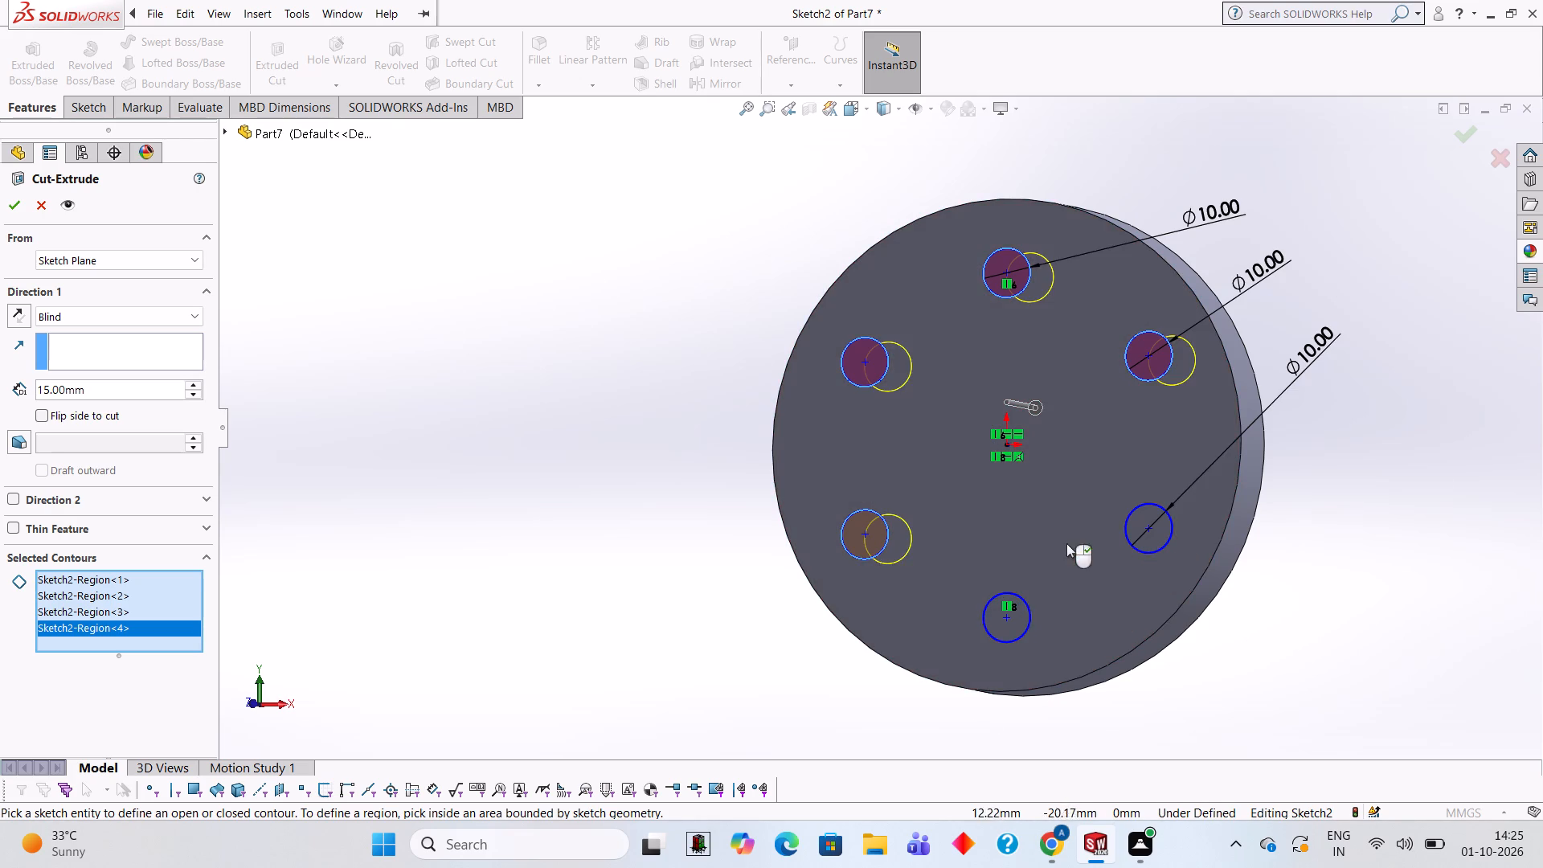
pyautogui.click(1151, 521)
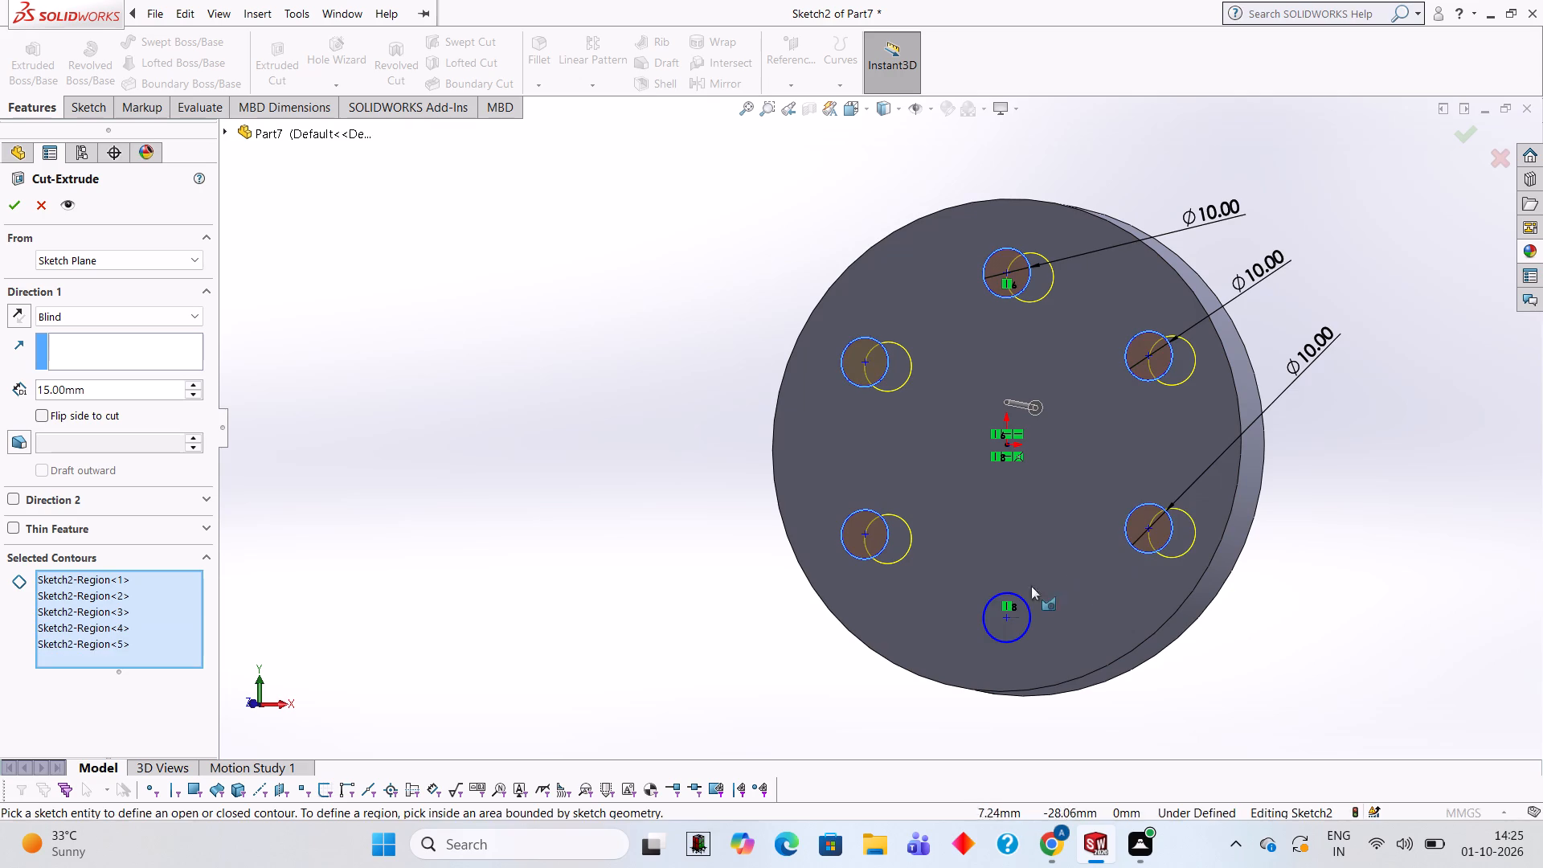
pyautogui.click(1012, 613)
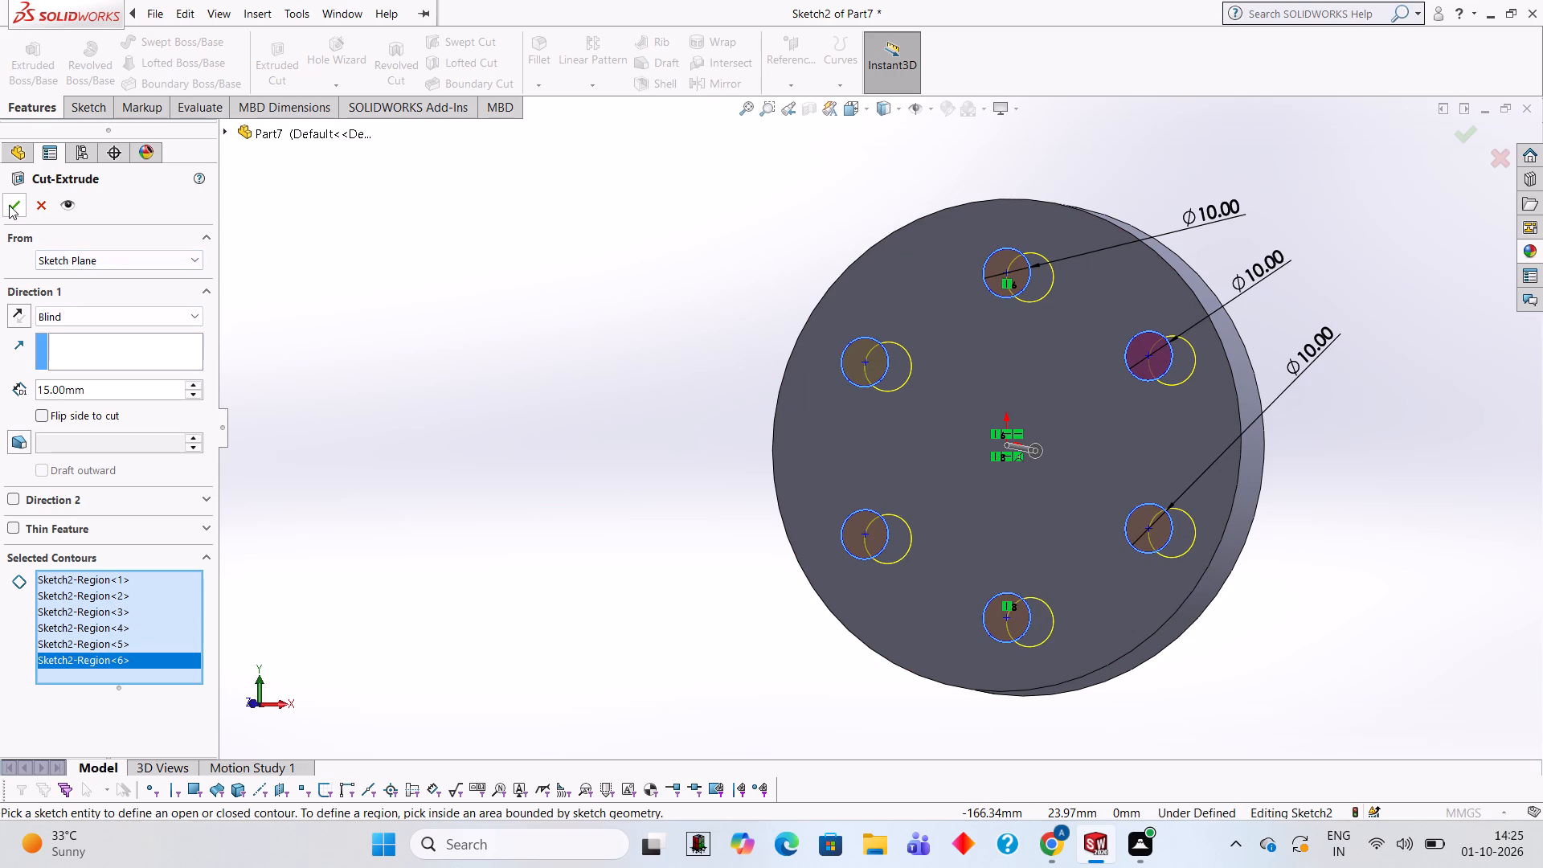
pyautogui.click(9, 205)
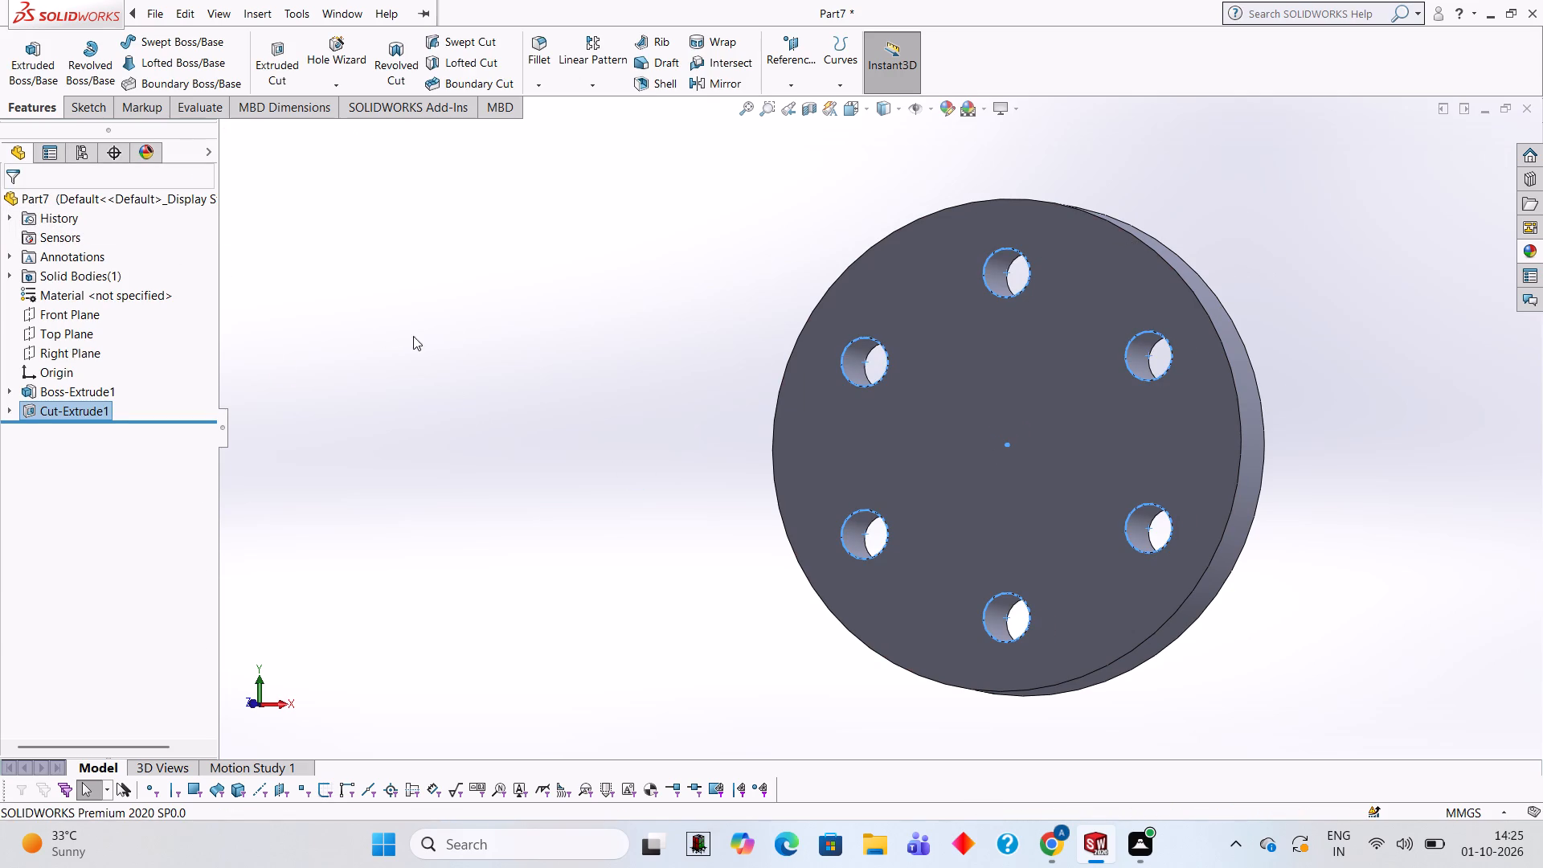
pyautogui.click(420, 335)
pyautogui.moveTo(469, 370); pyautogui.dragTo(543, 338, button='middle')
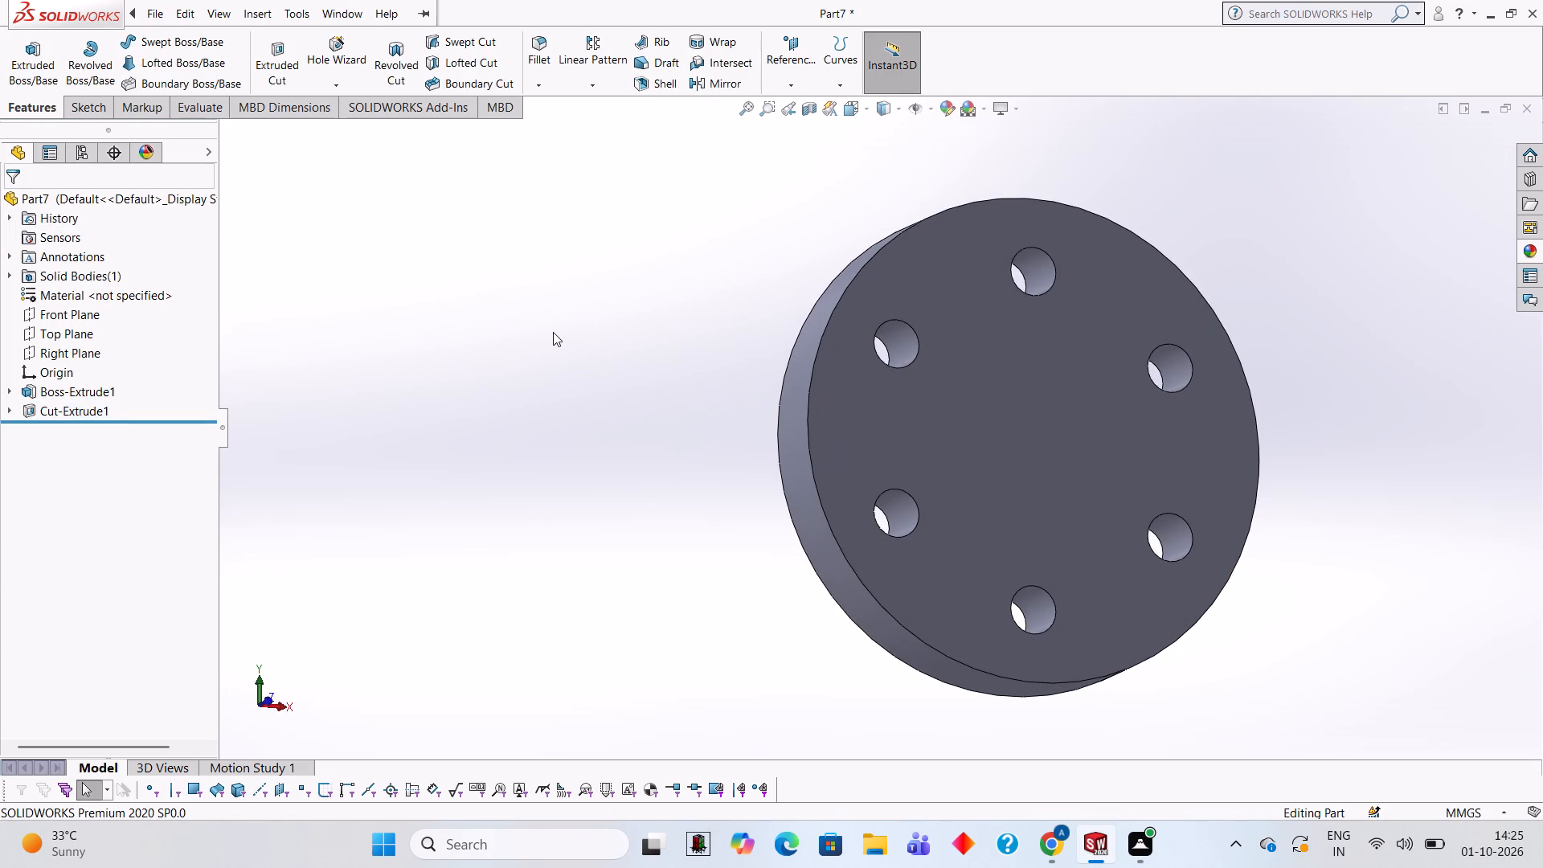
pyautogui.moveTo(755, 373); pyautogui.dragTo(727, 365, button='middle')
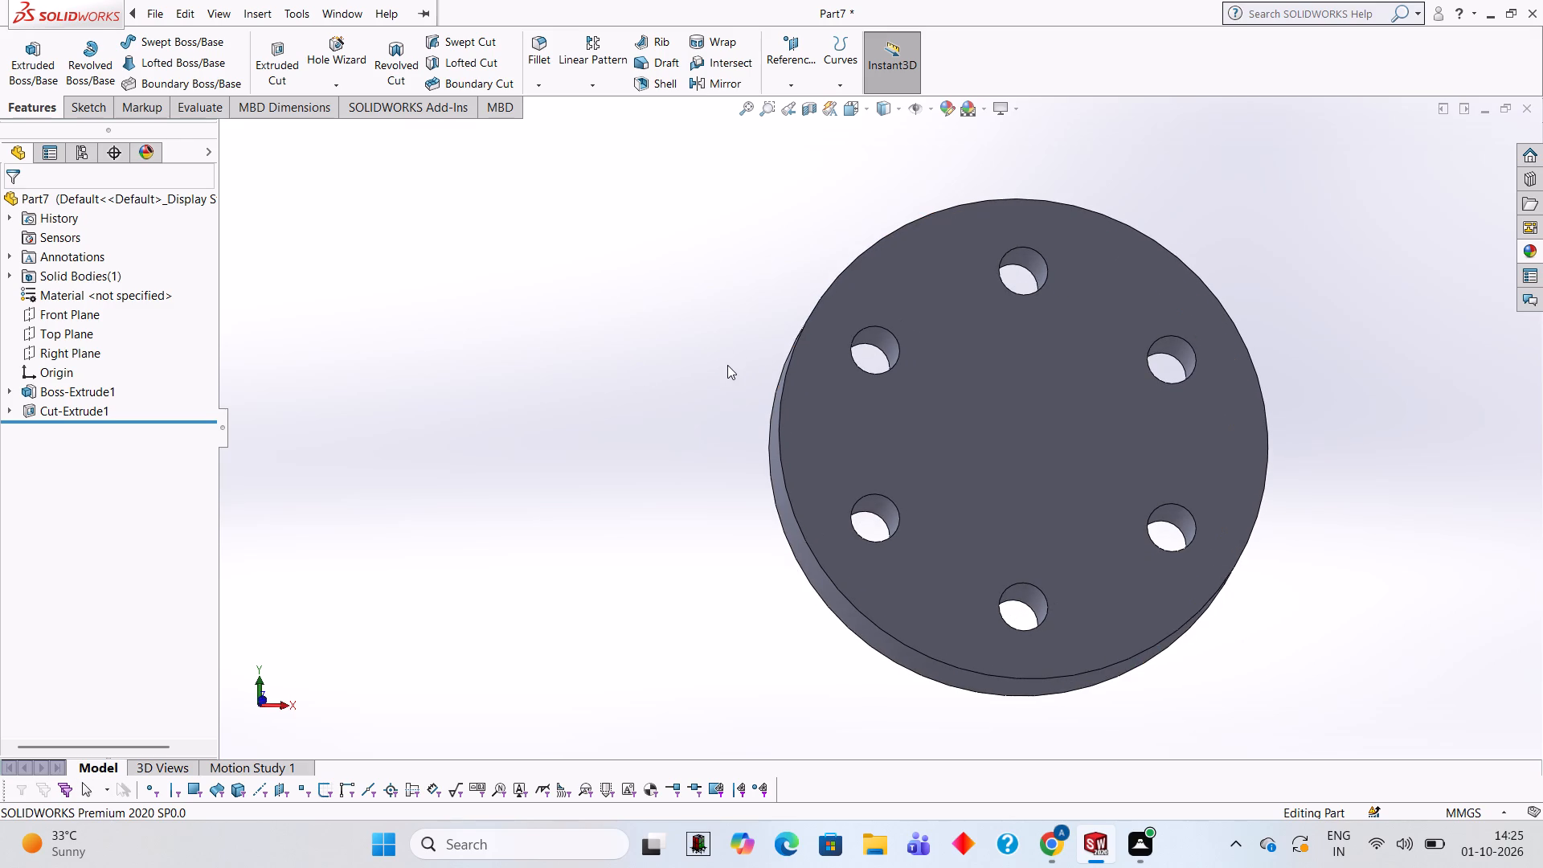
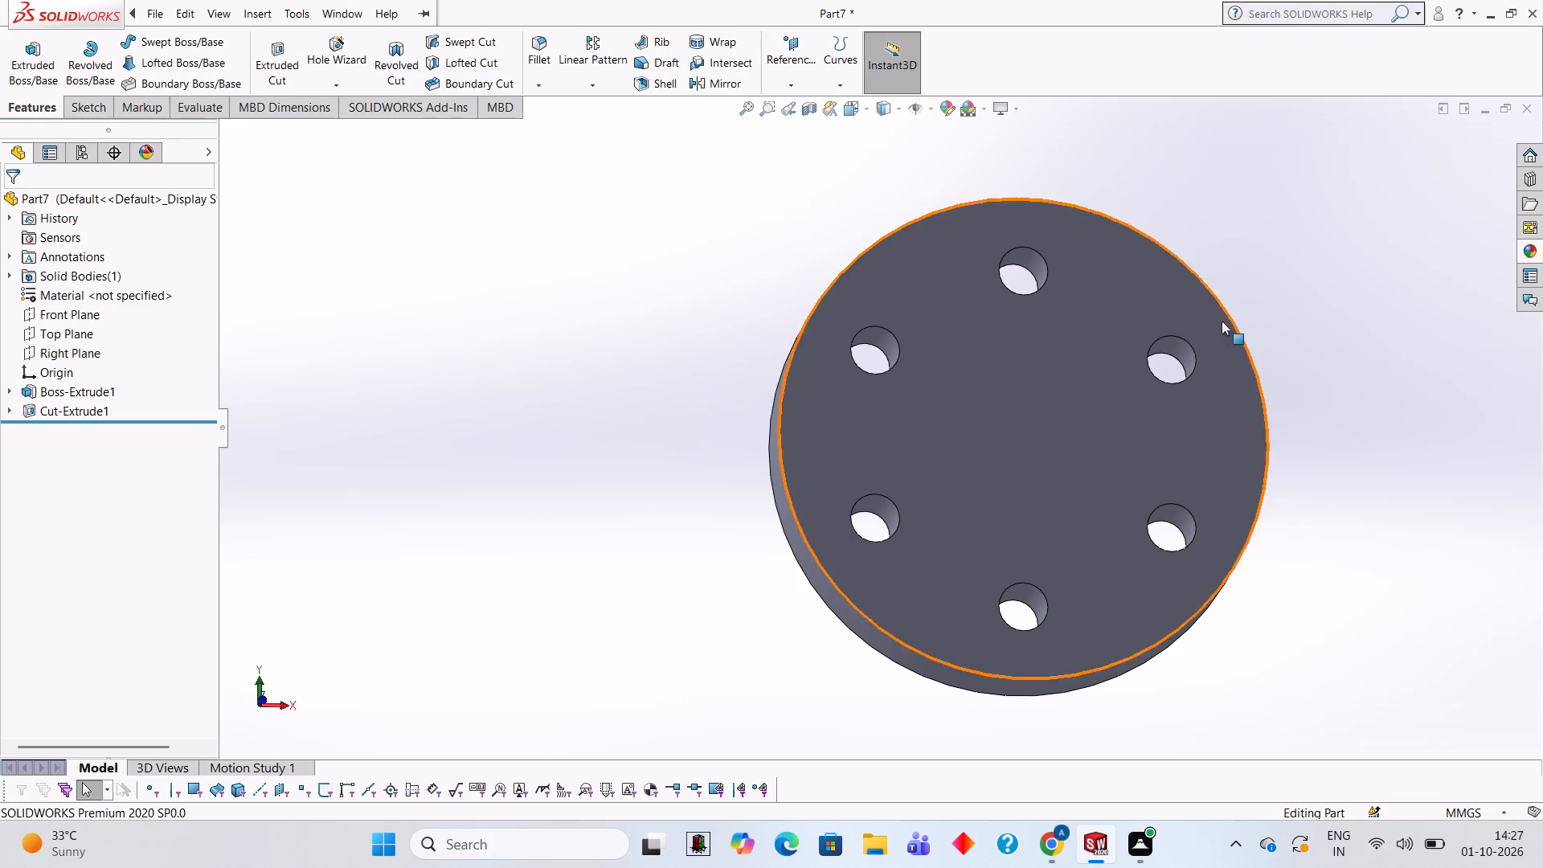
# Start a new sketch on the disc's flat front face, viewed square-on.
pyautogui.click(1016, 403)
pyautogui.click(1086, 354)
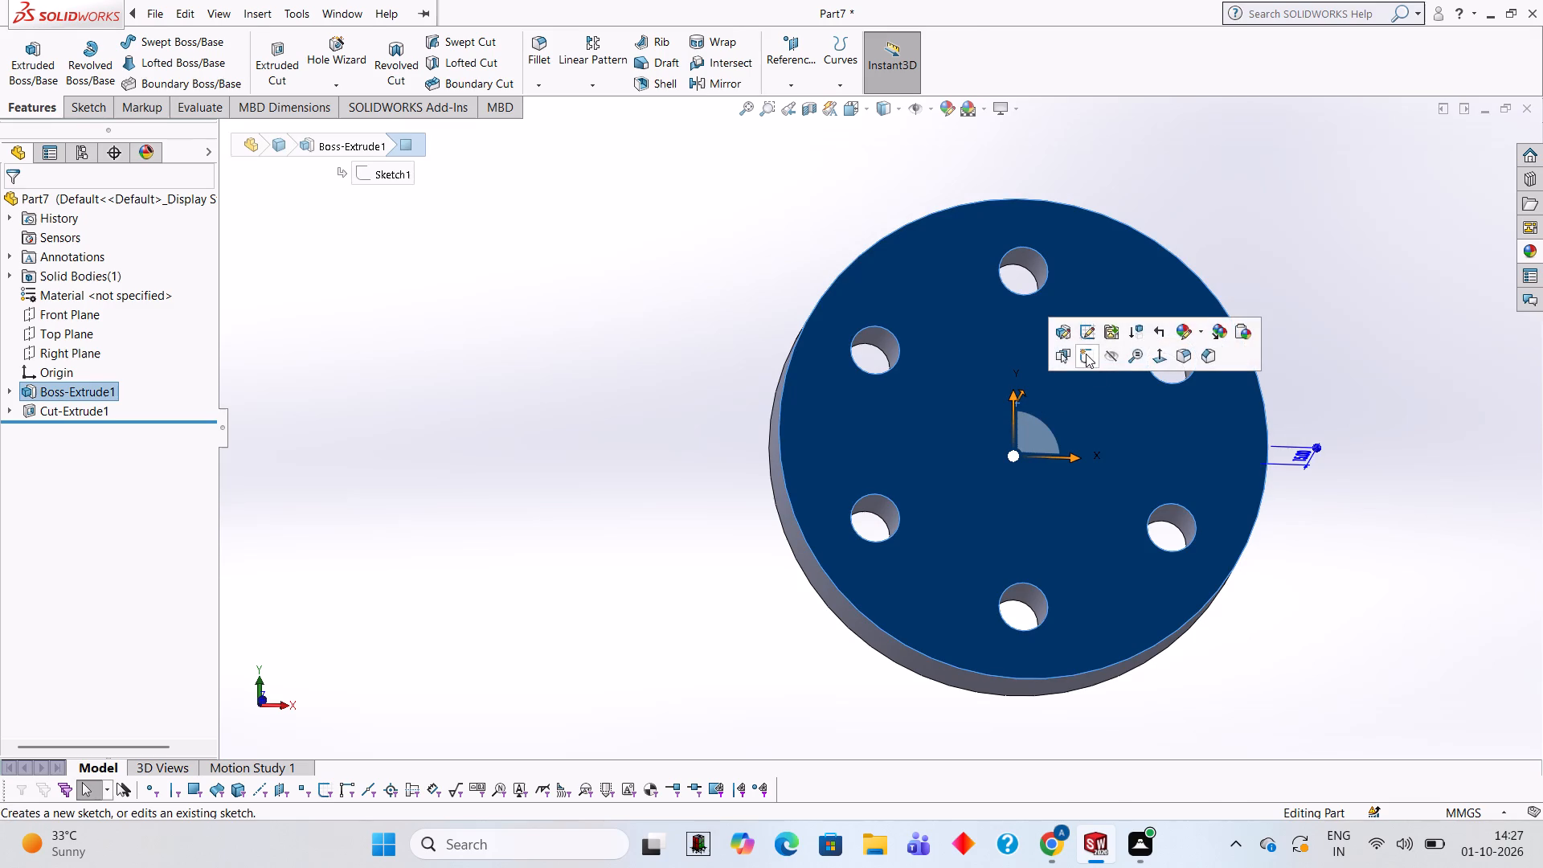
pyautogui.hotkey('ctrl', '8')
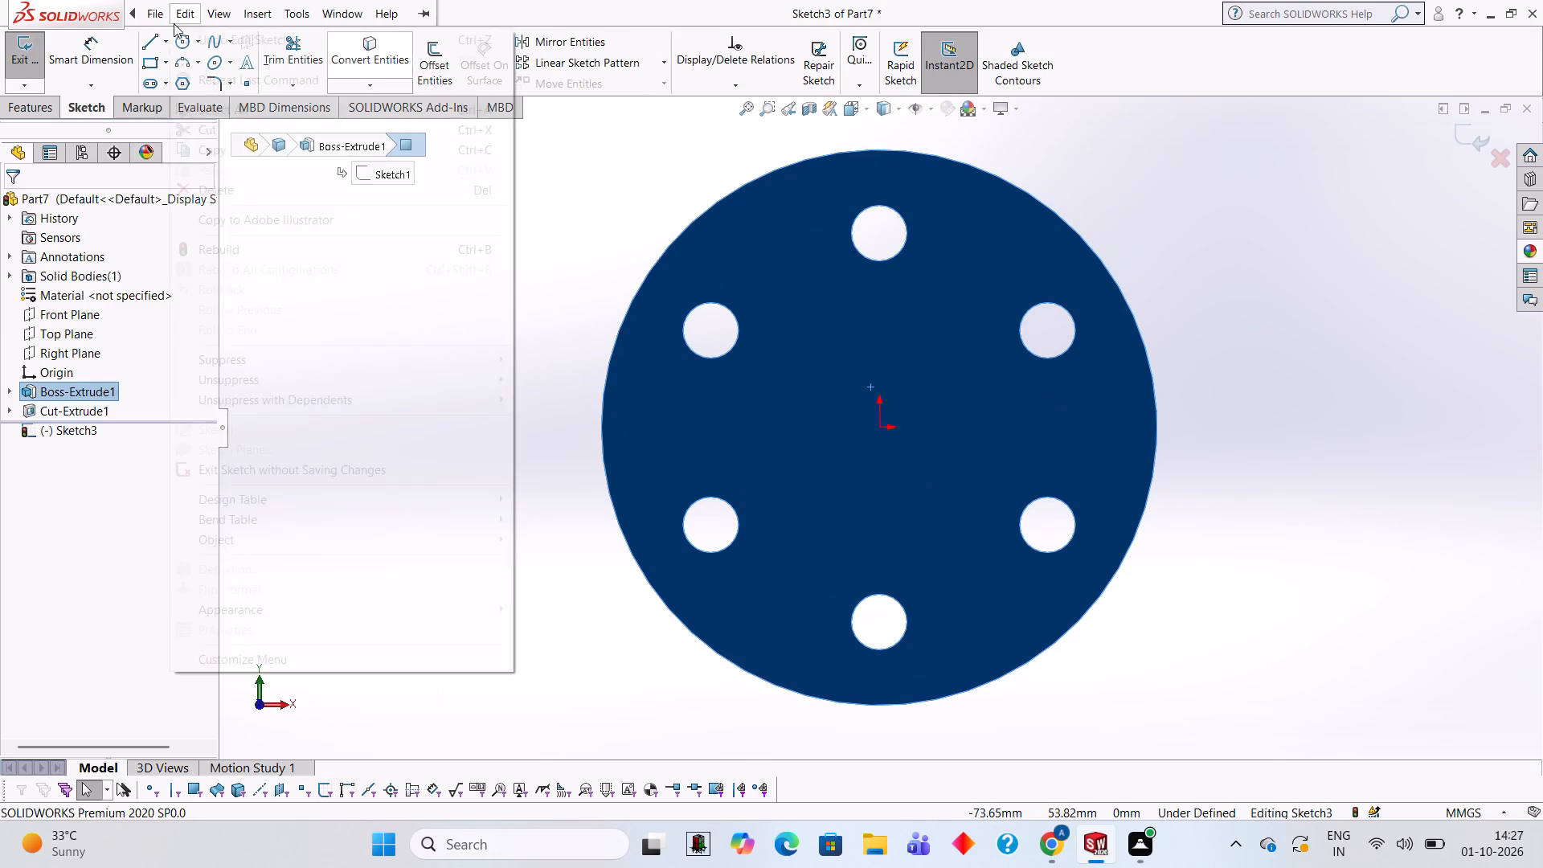
pyautogui.click(558, 201)
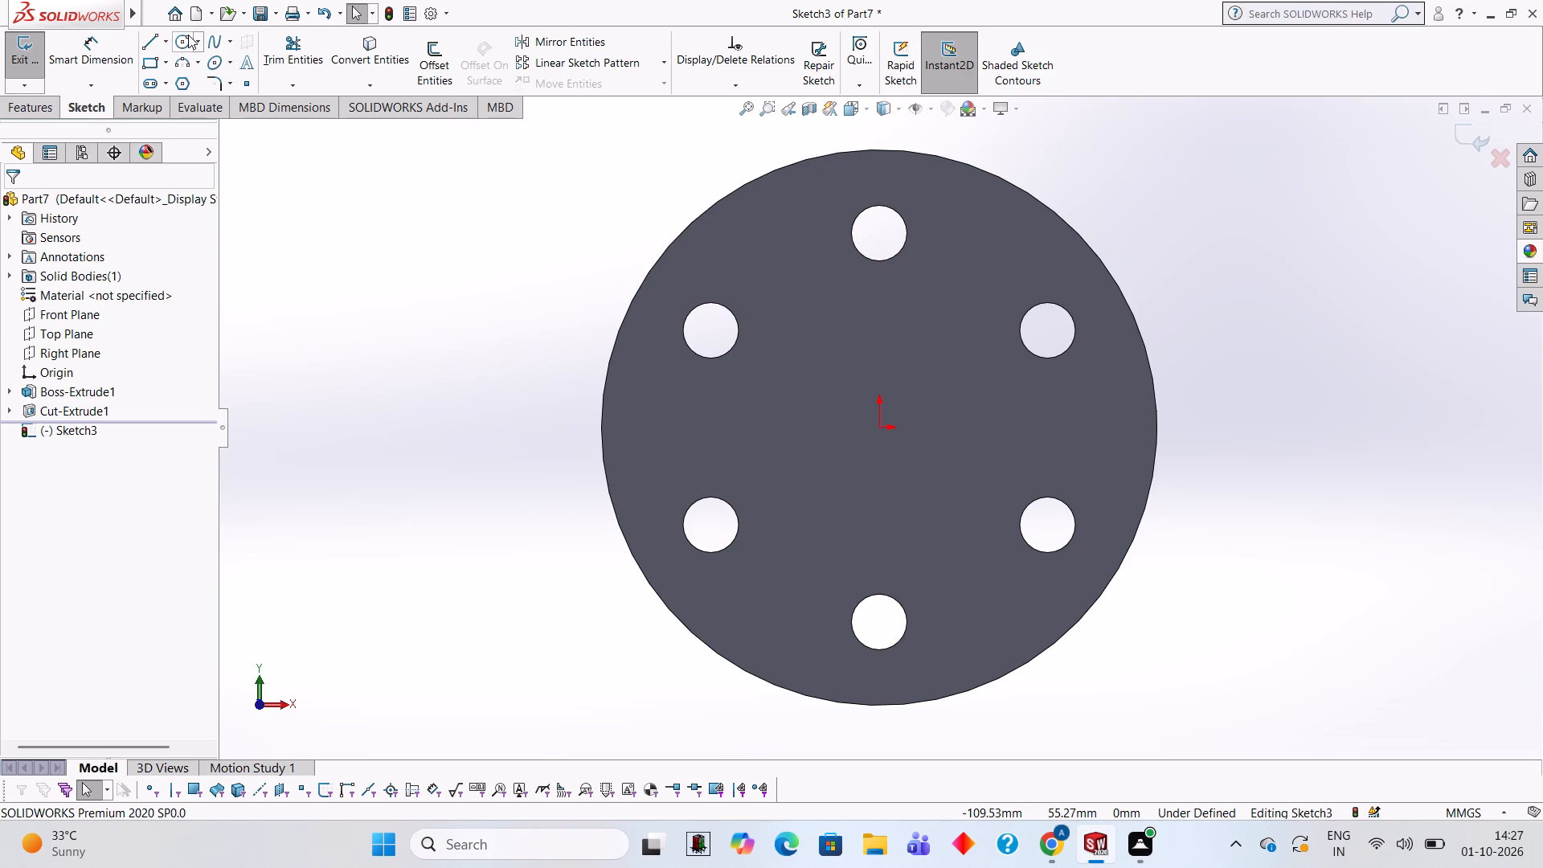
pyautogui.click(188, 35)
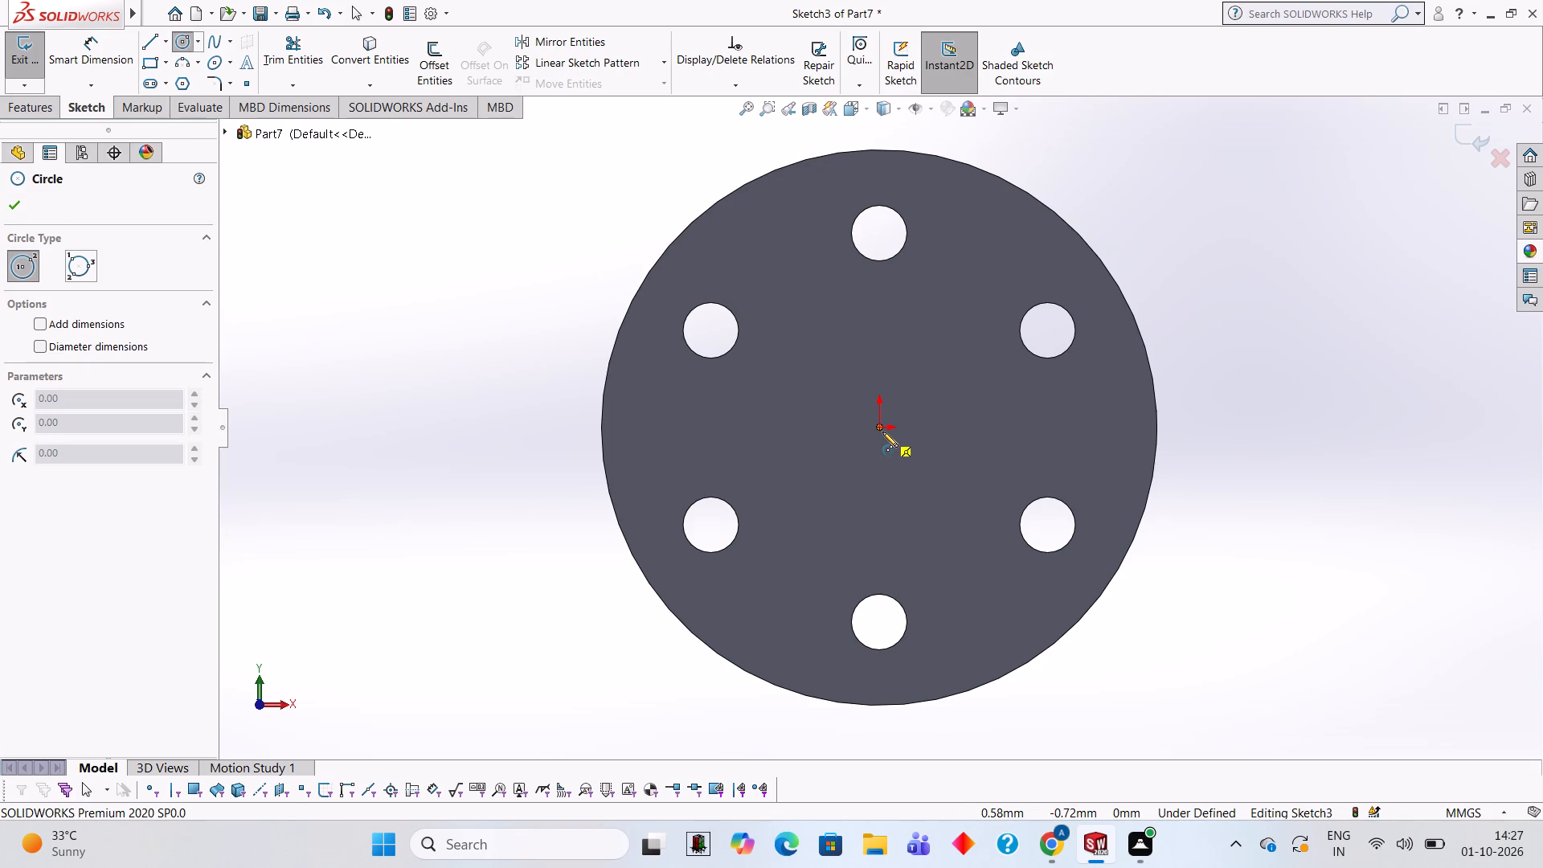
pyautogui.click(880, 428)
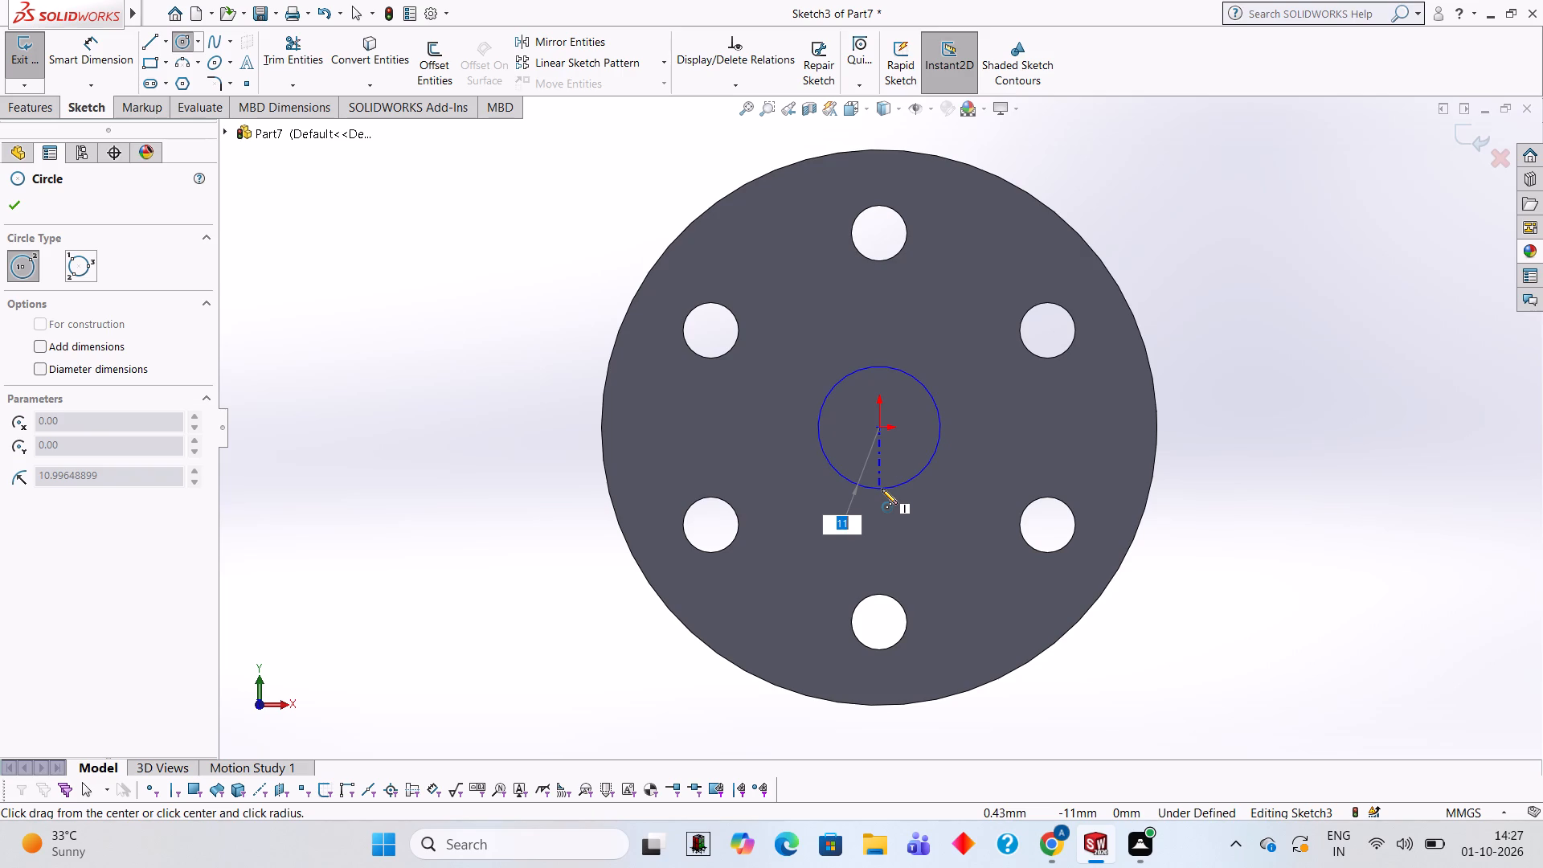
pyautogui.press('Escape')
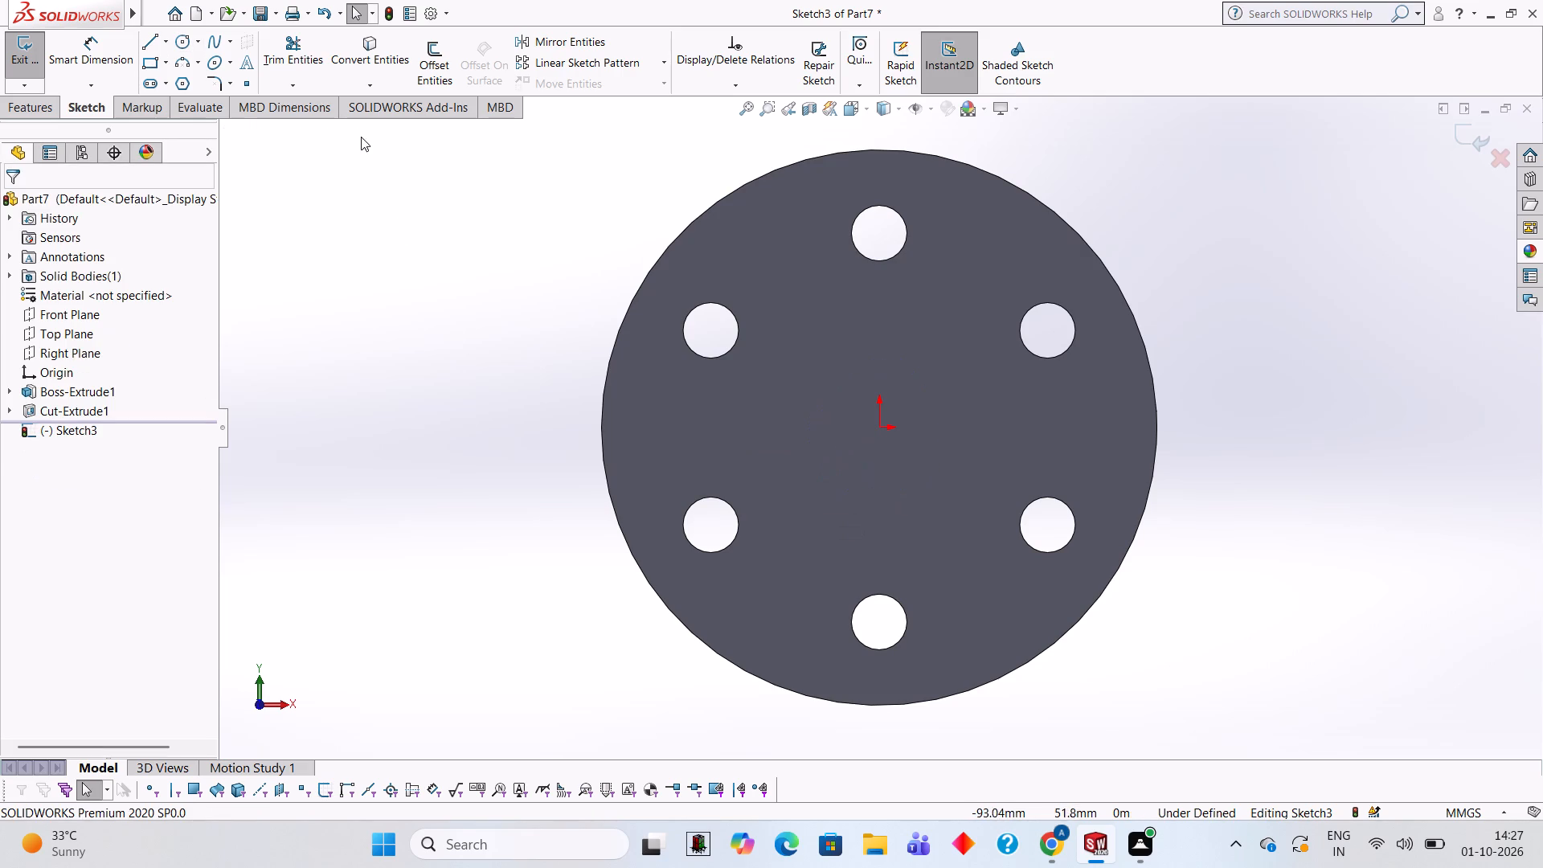
# Sketch a 36 mm diameter circle centred on the origin, with automatic dimensions and diameter dimensioning enabled.
pyautogui.click(183, 31)
pyautogui.click(184, 40)
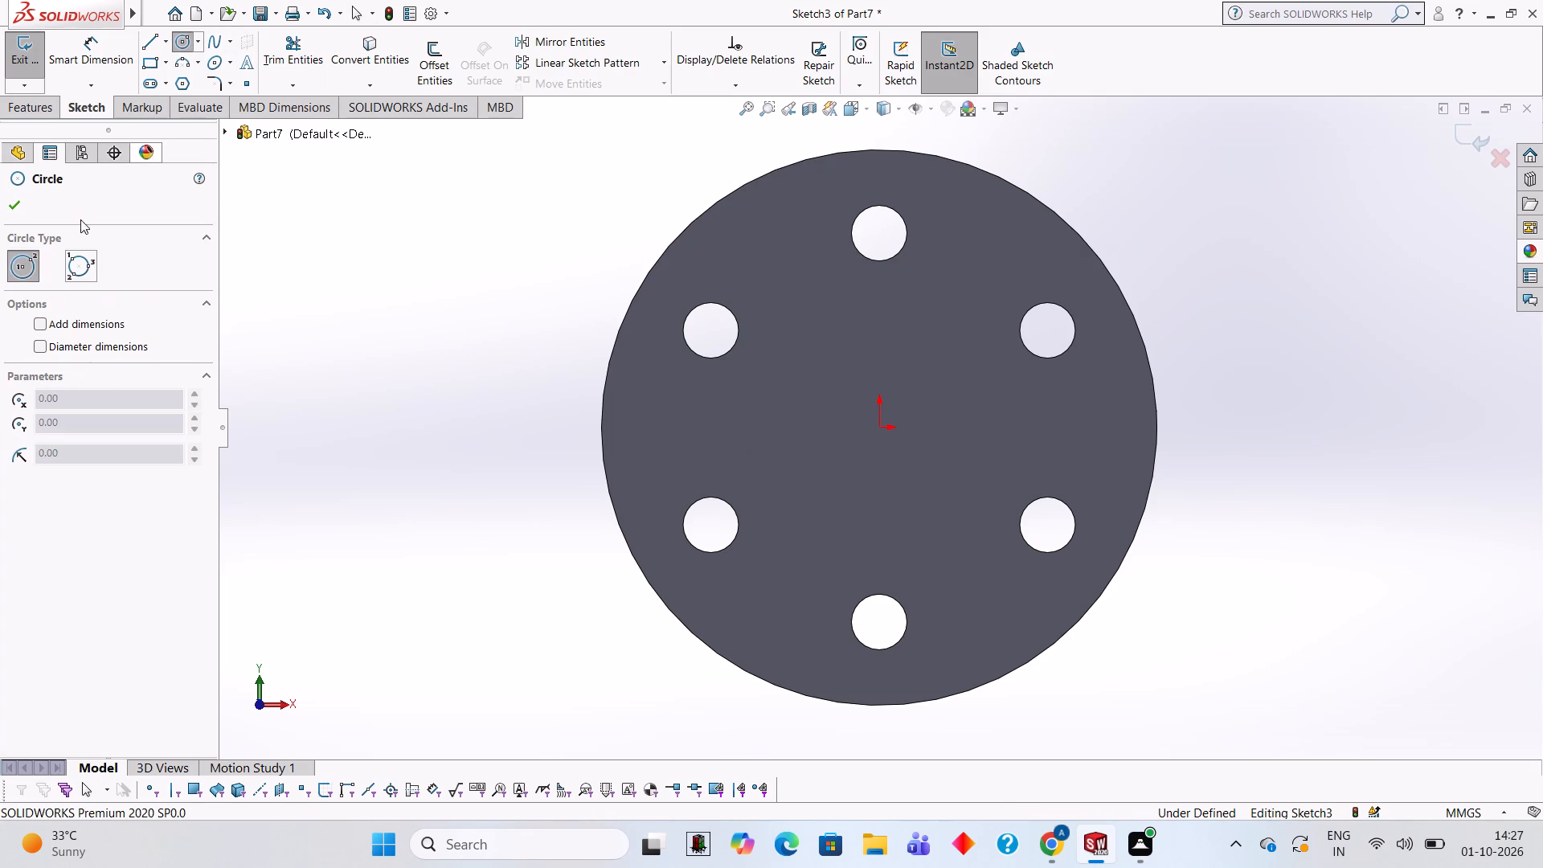
pyautogui.click(45, 320)
pyautogui.click(51, 345)
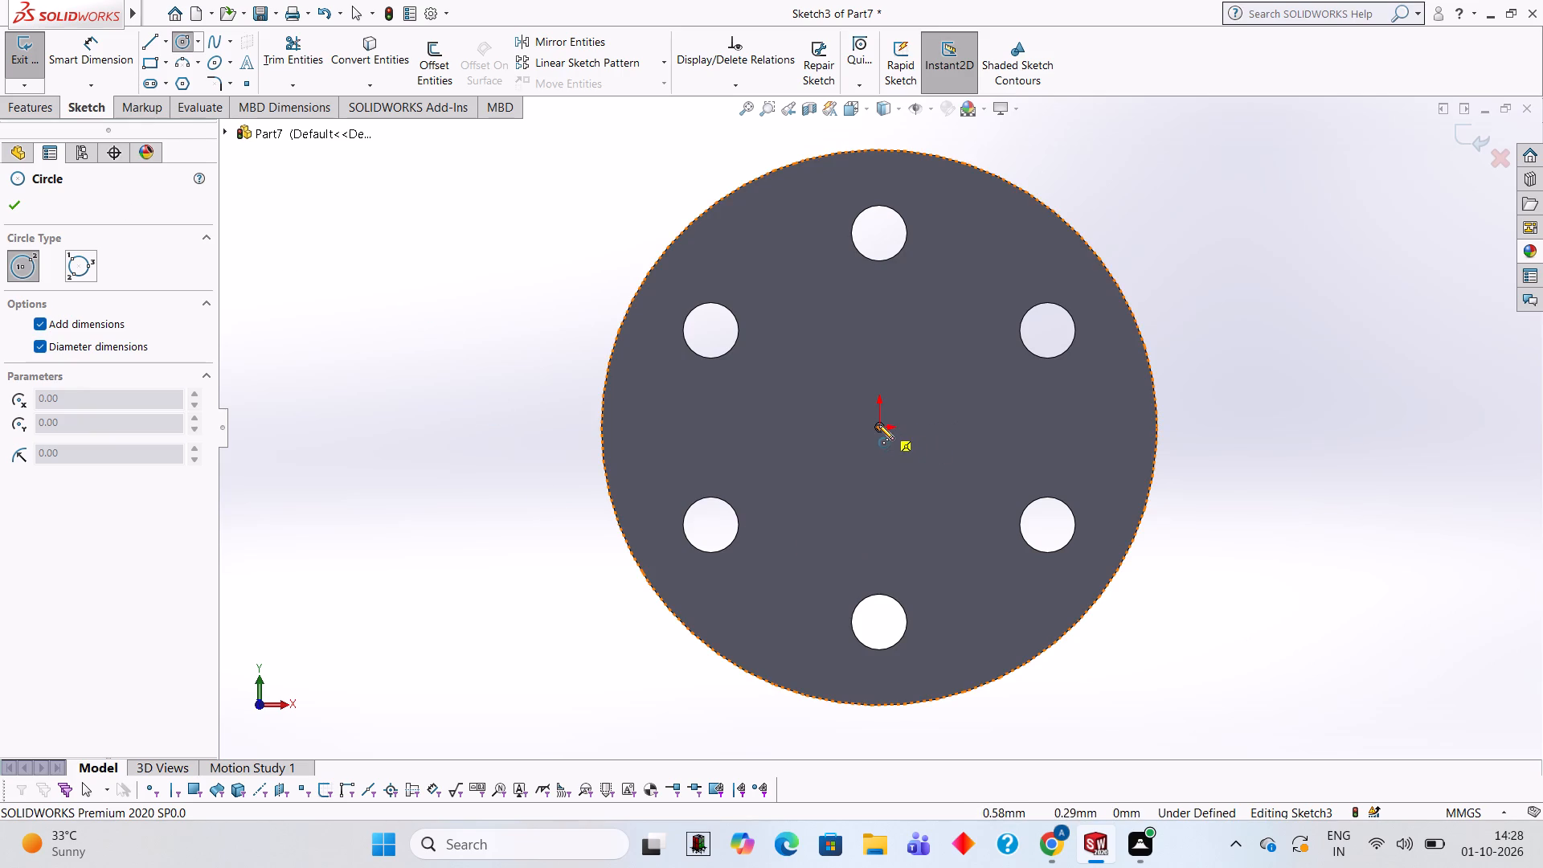
pyautogui.click(878, 424)
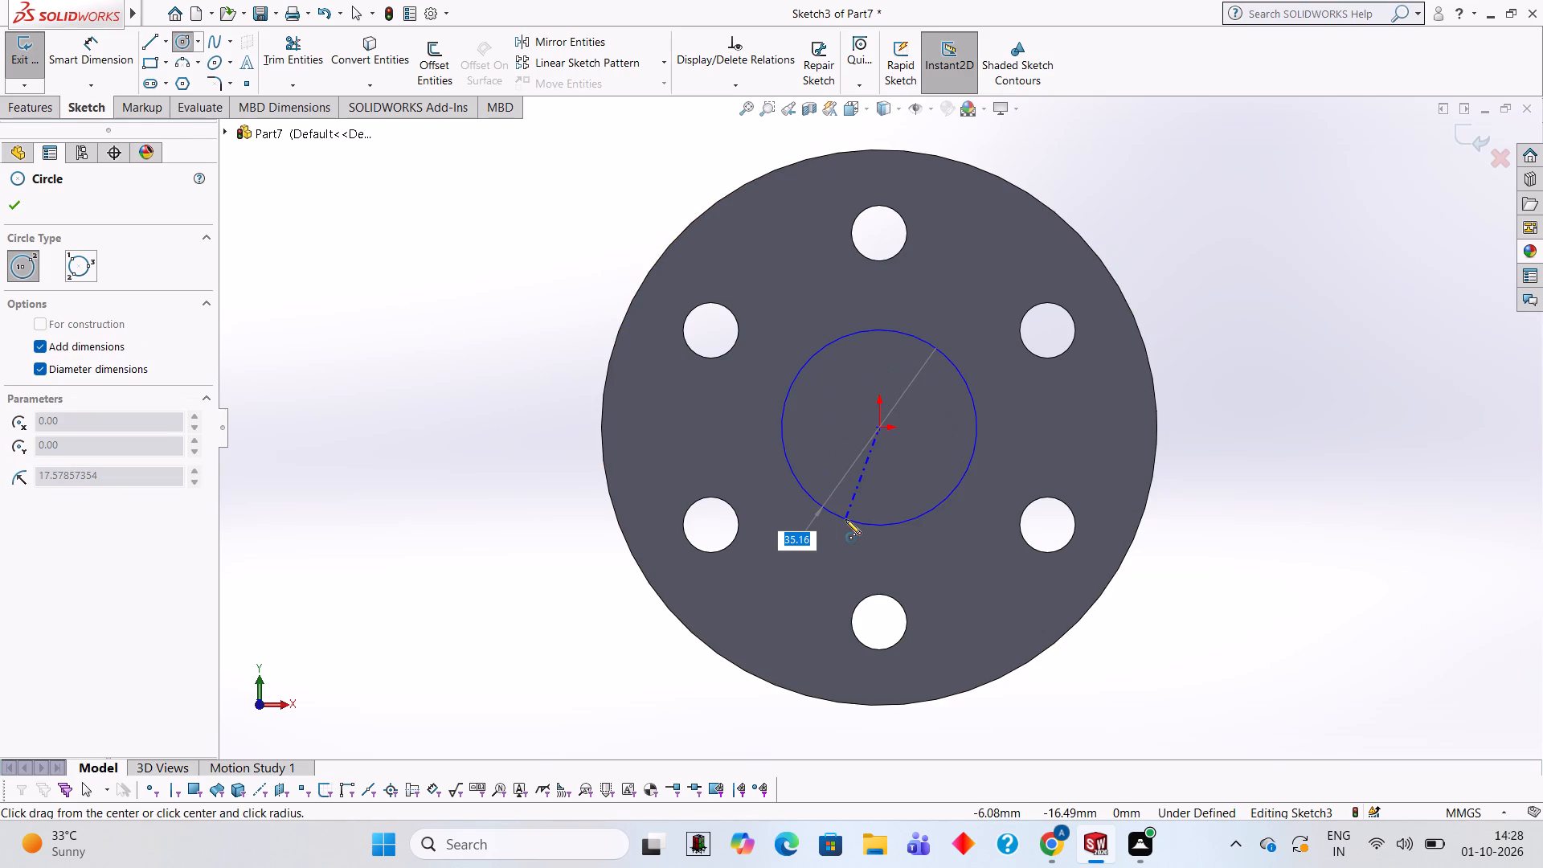
pyautogui.write('36')
pyautogui.press('Return')
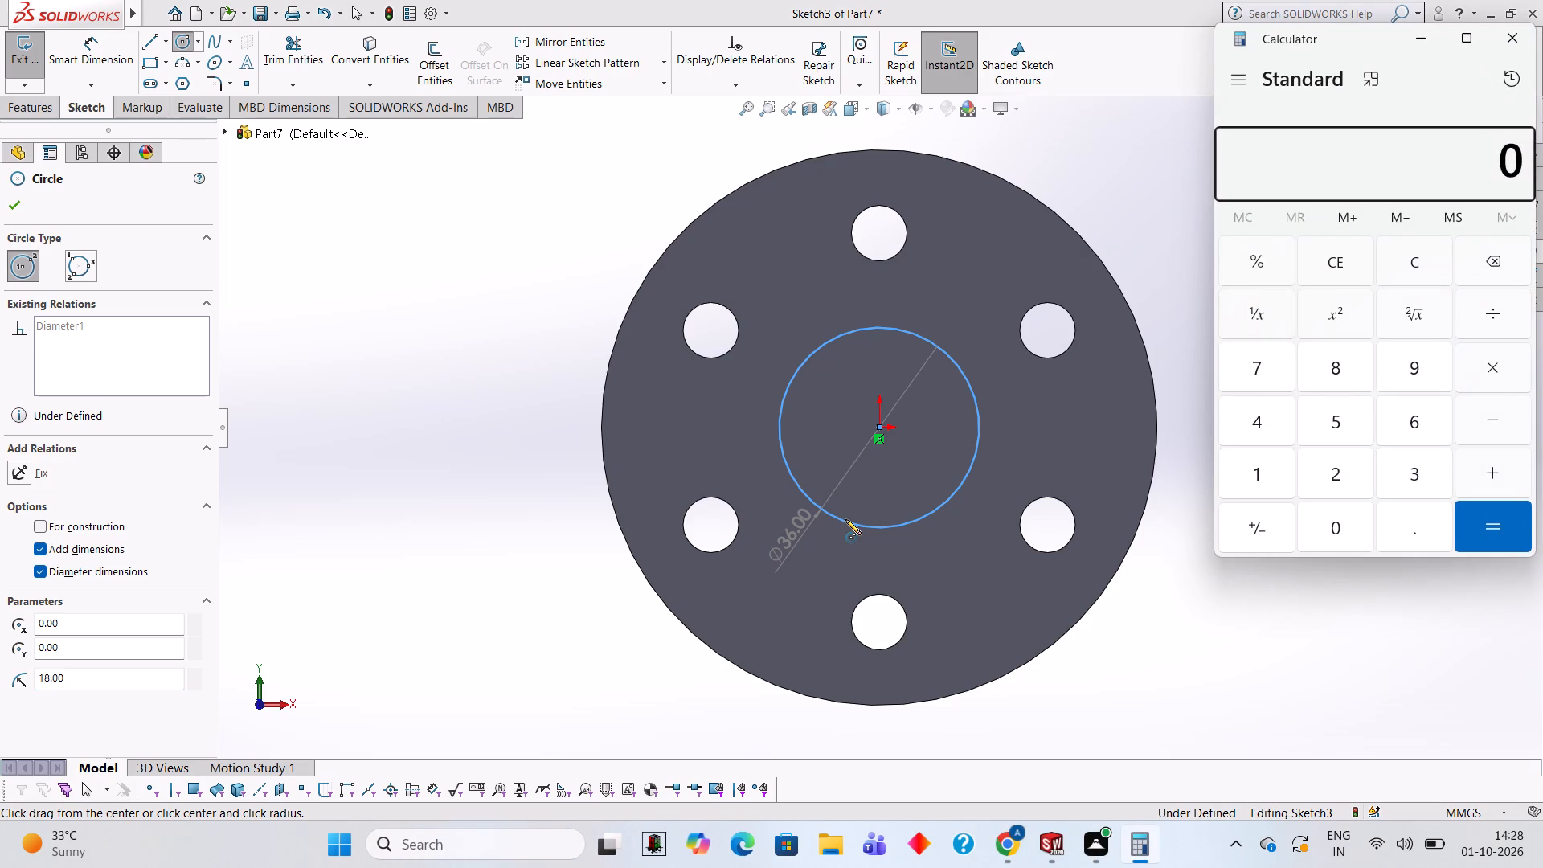
# Switch to Calculator to work out 115 minus 30 for the extrusion depth, and close it.
pyautogui.write('115')
pyautogui.write('-30')
pyautogui.press('Return')
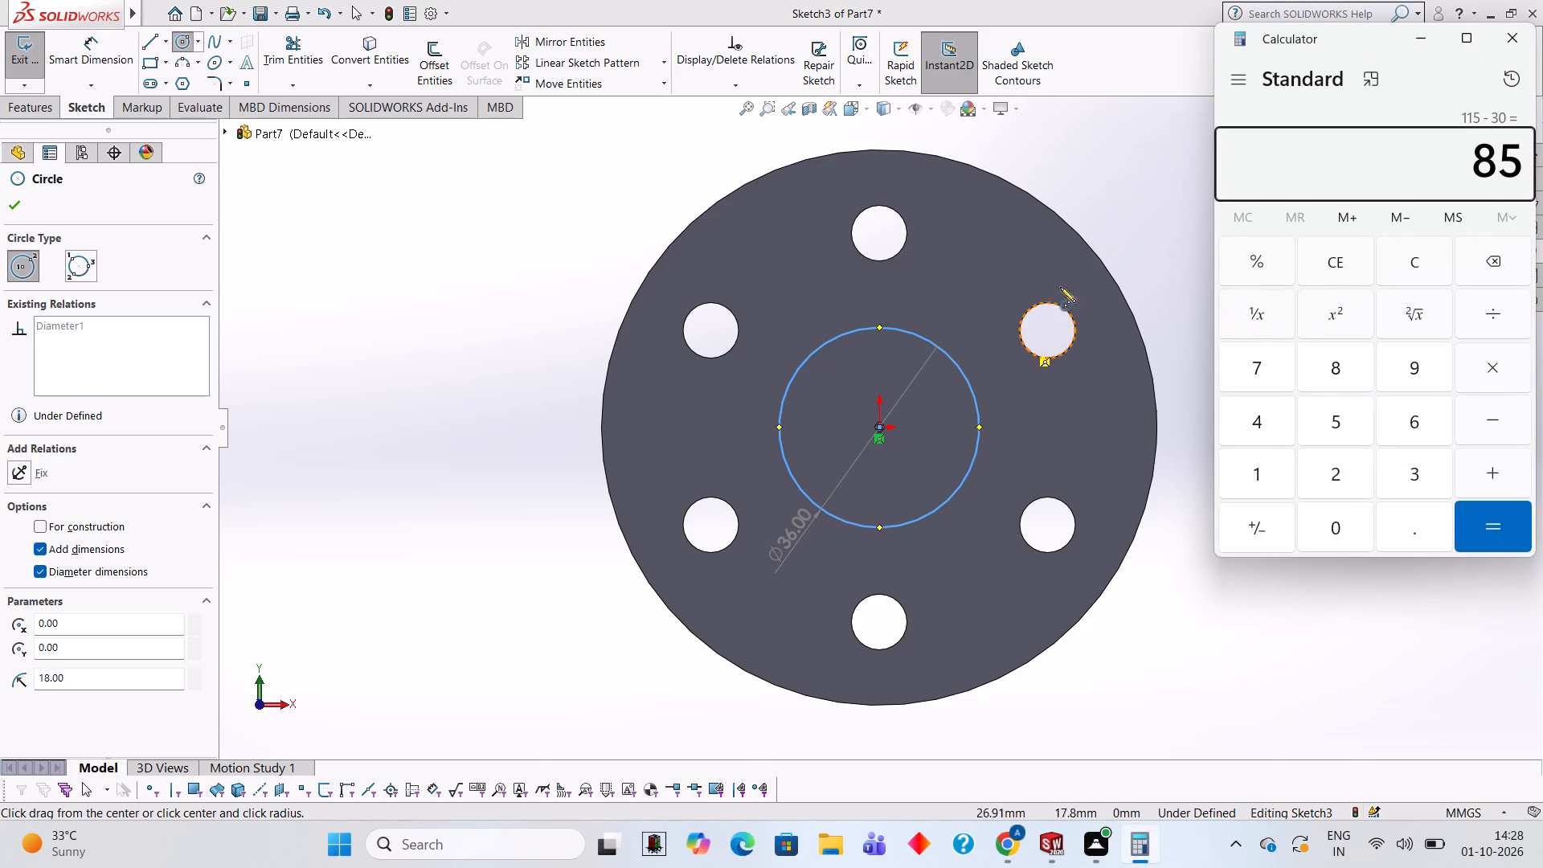
pyautogui.click(1520, 39)
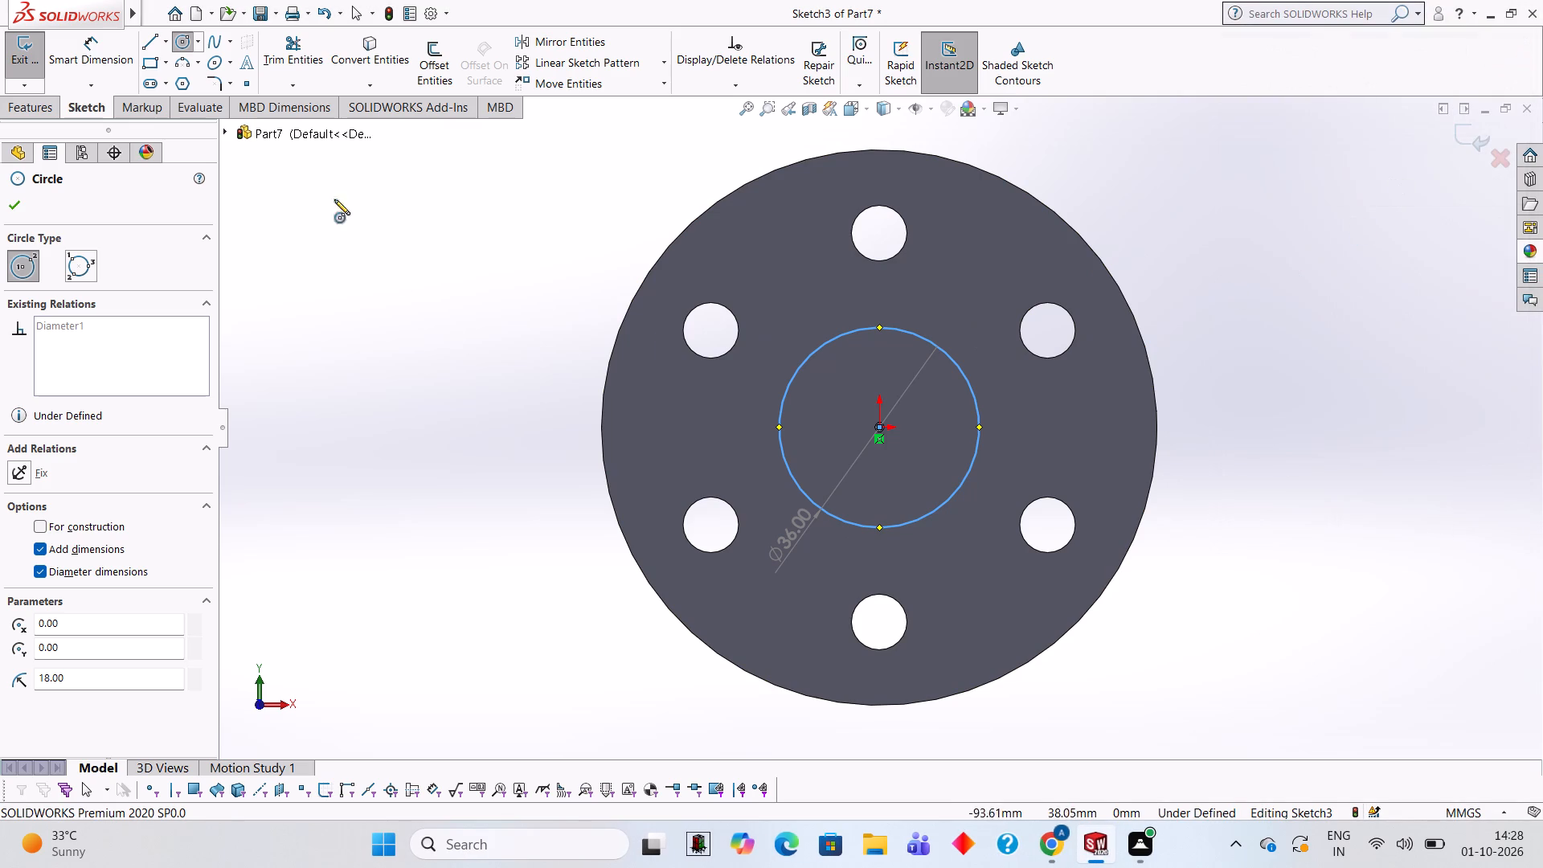
# Boss-extrude the 36 mm circle from the disc face with a blind depth of 85 mm, merging the result.
pyautogui.click(44, 113)
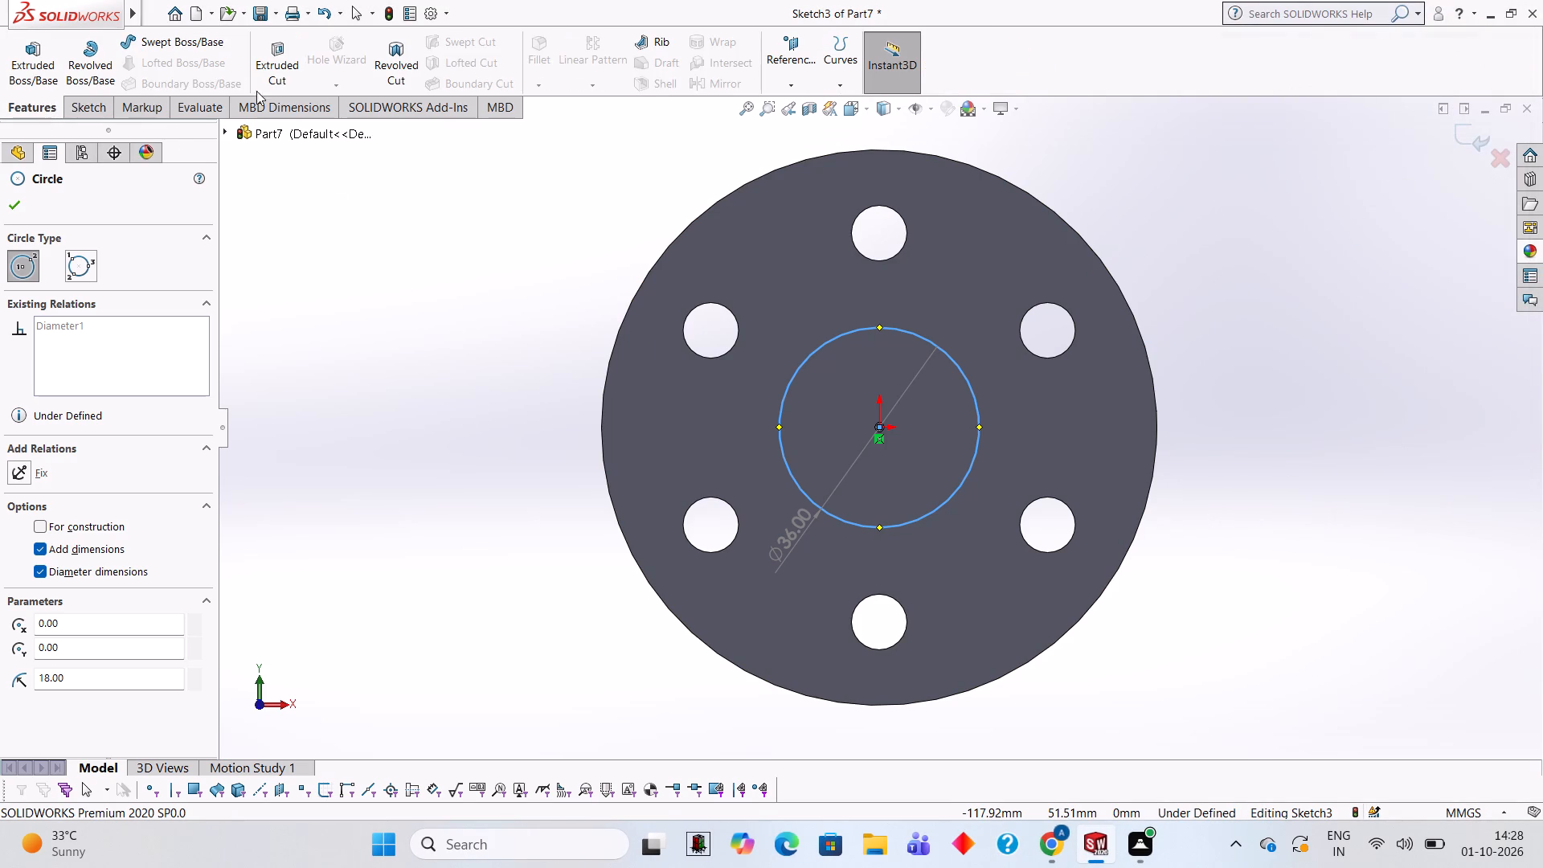
pyautogui.click(53, 75)
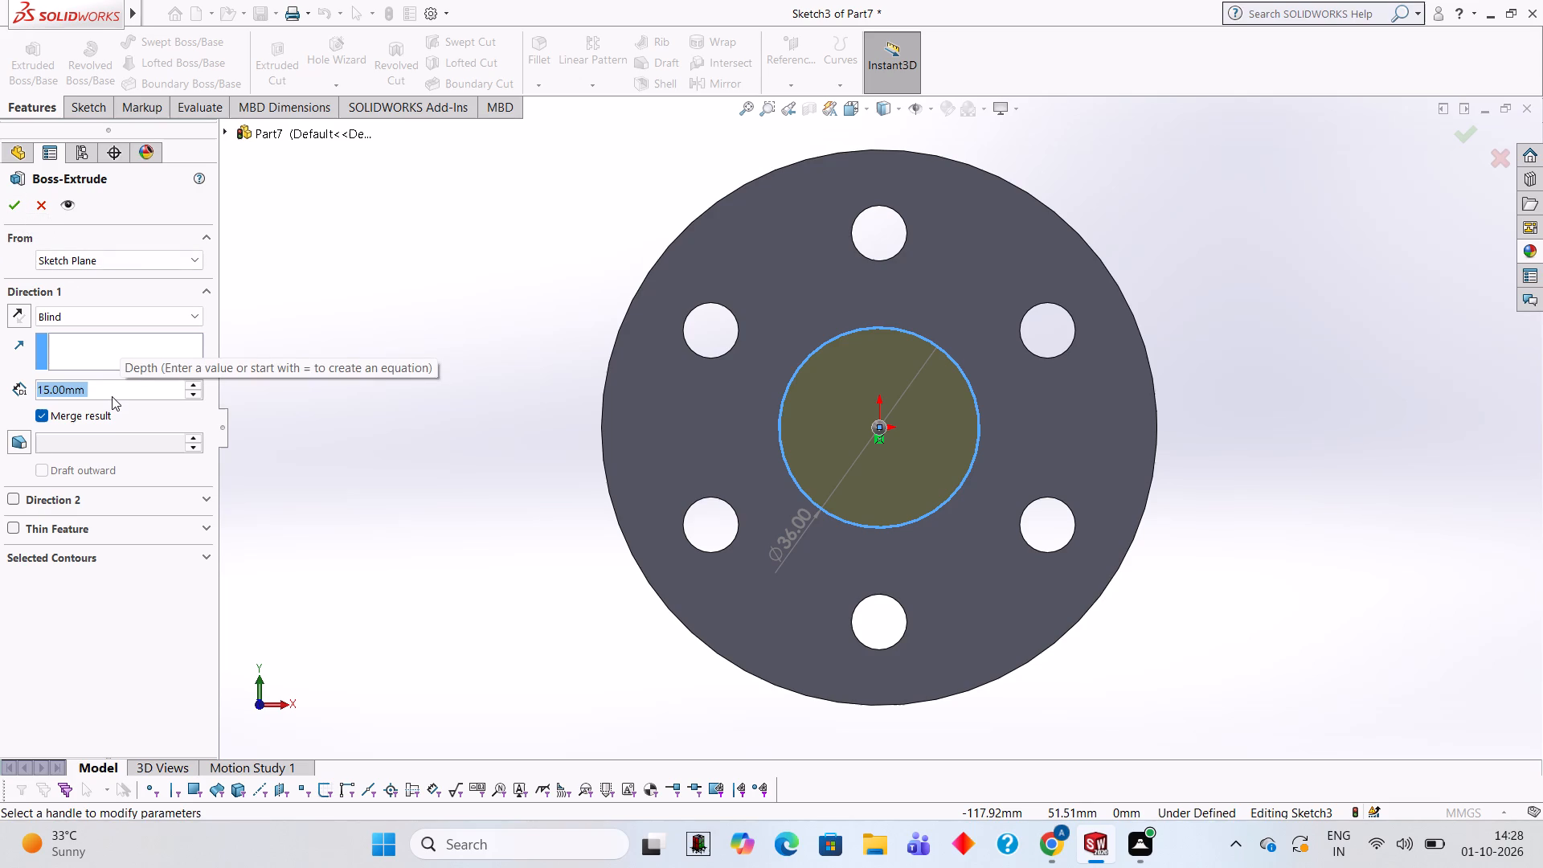
pyautogui.write('85')
pyautogui.press('Return')
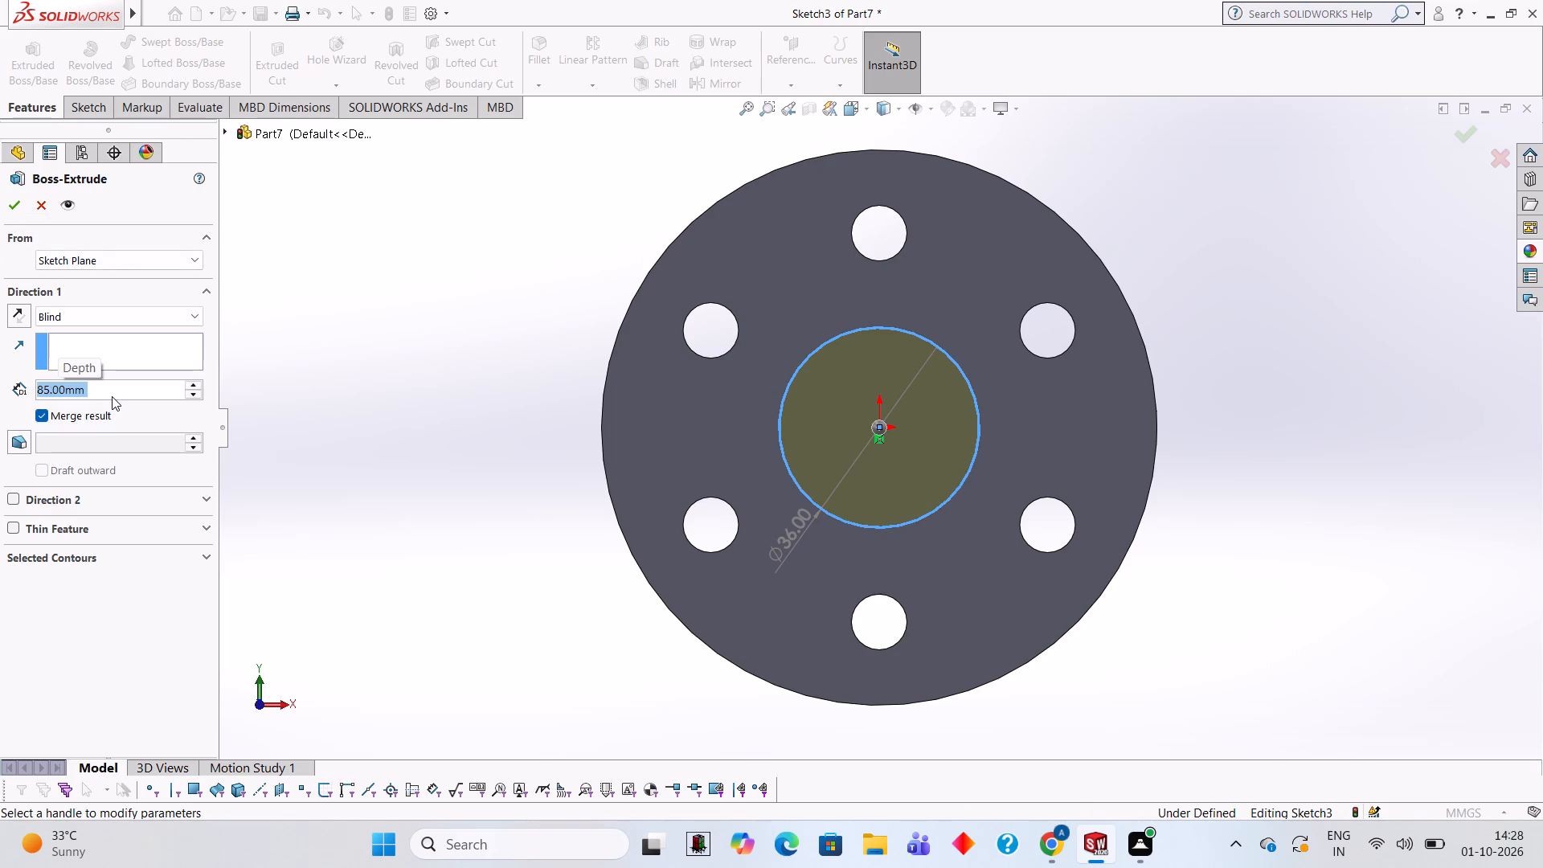
pyautogui.click(14, 210)
pyautogui.click(398, 408)
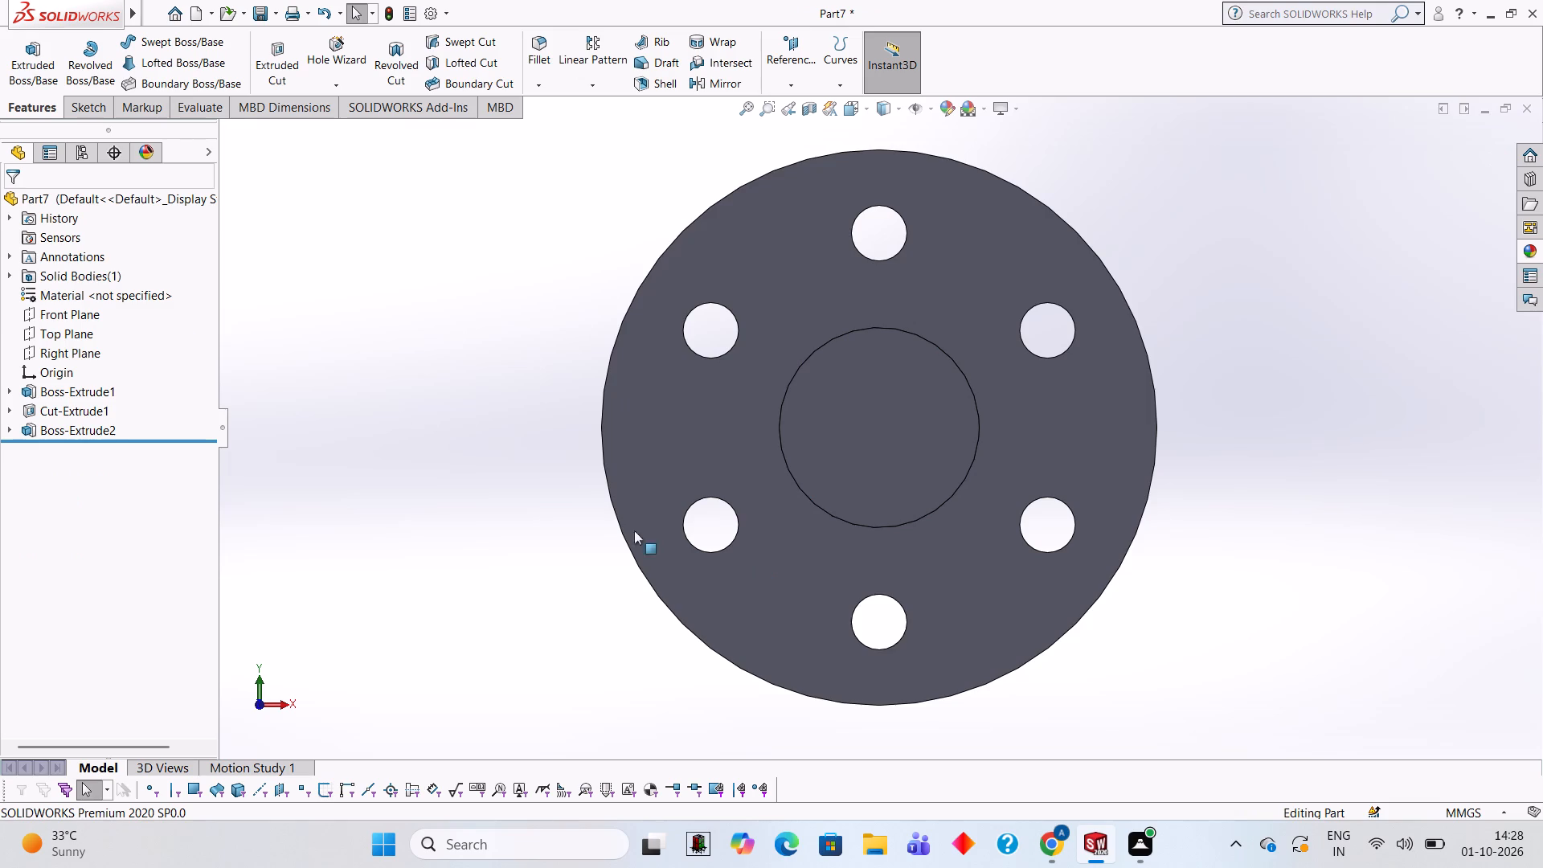
# Start a sketch on the cylinder's free end face and draw a 50 mm horizontal line from the origin toward +X.
pyautogui.moveTo(1312, 598); pyautogui.dragTo(1341, 388, button='middle')
pyautogui.scroll(1, 1299, 459)
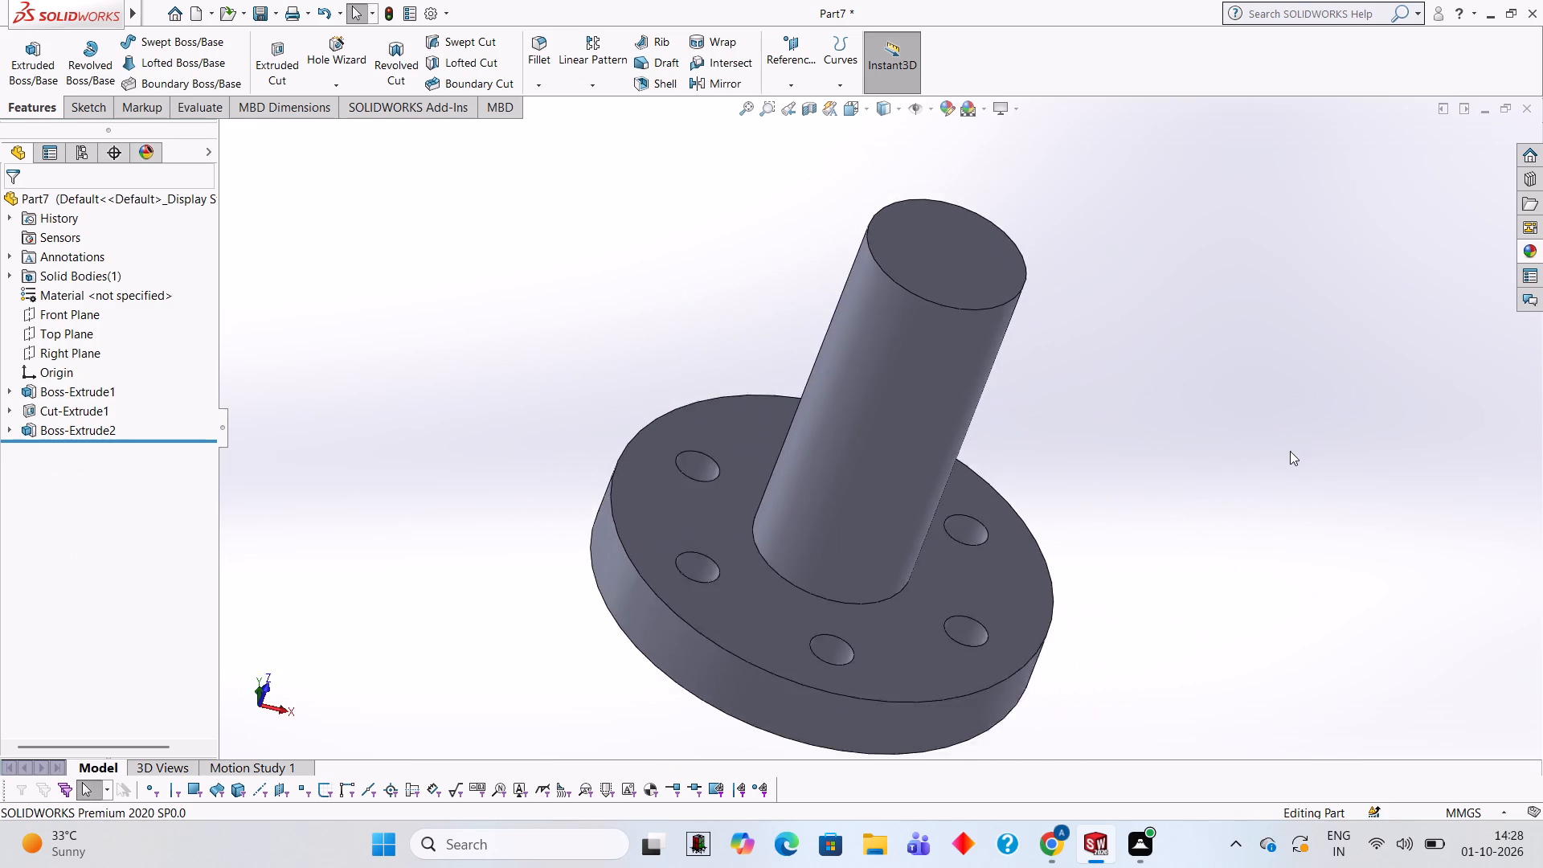
pyautogui.scroll(1, 1290, 451)
pyautogui.moveTo(1287, 448); pyautogui.dragTo(1263, 608, button='middle')
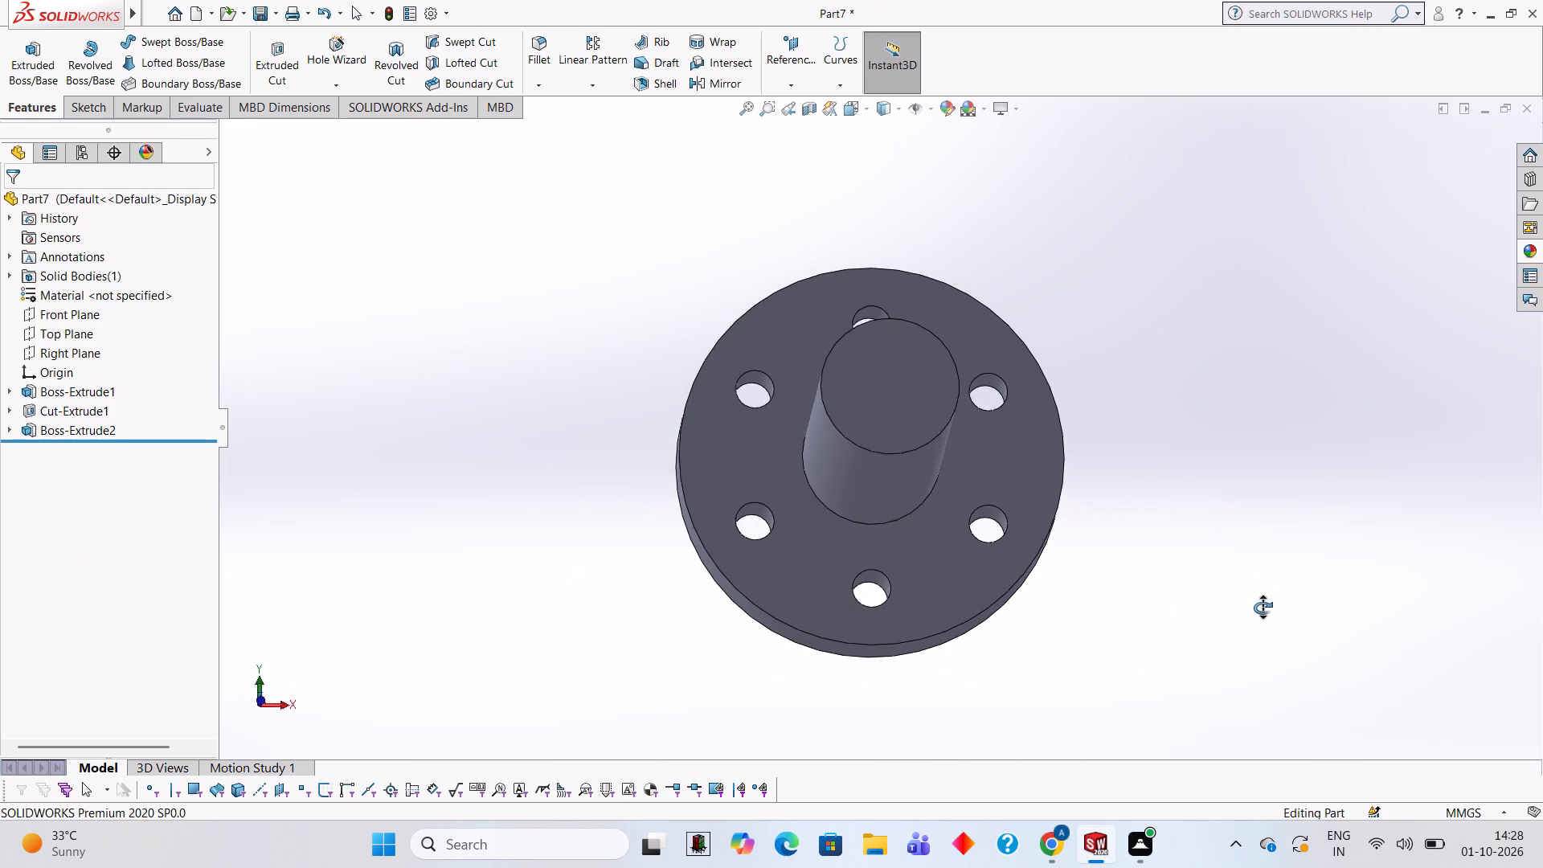
pyautogui.moveTo(1263, 608); pyautogui.dragTo(1130, 547, button='middle')
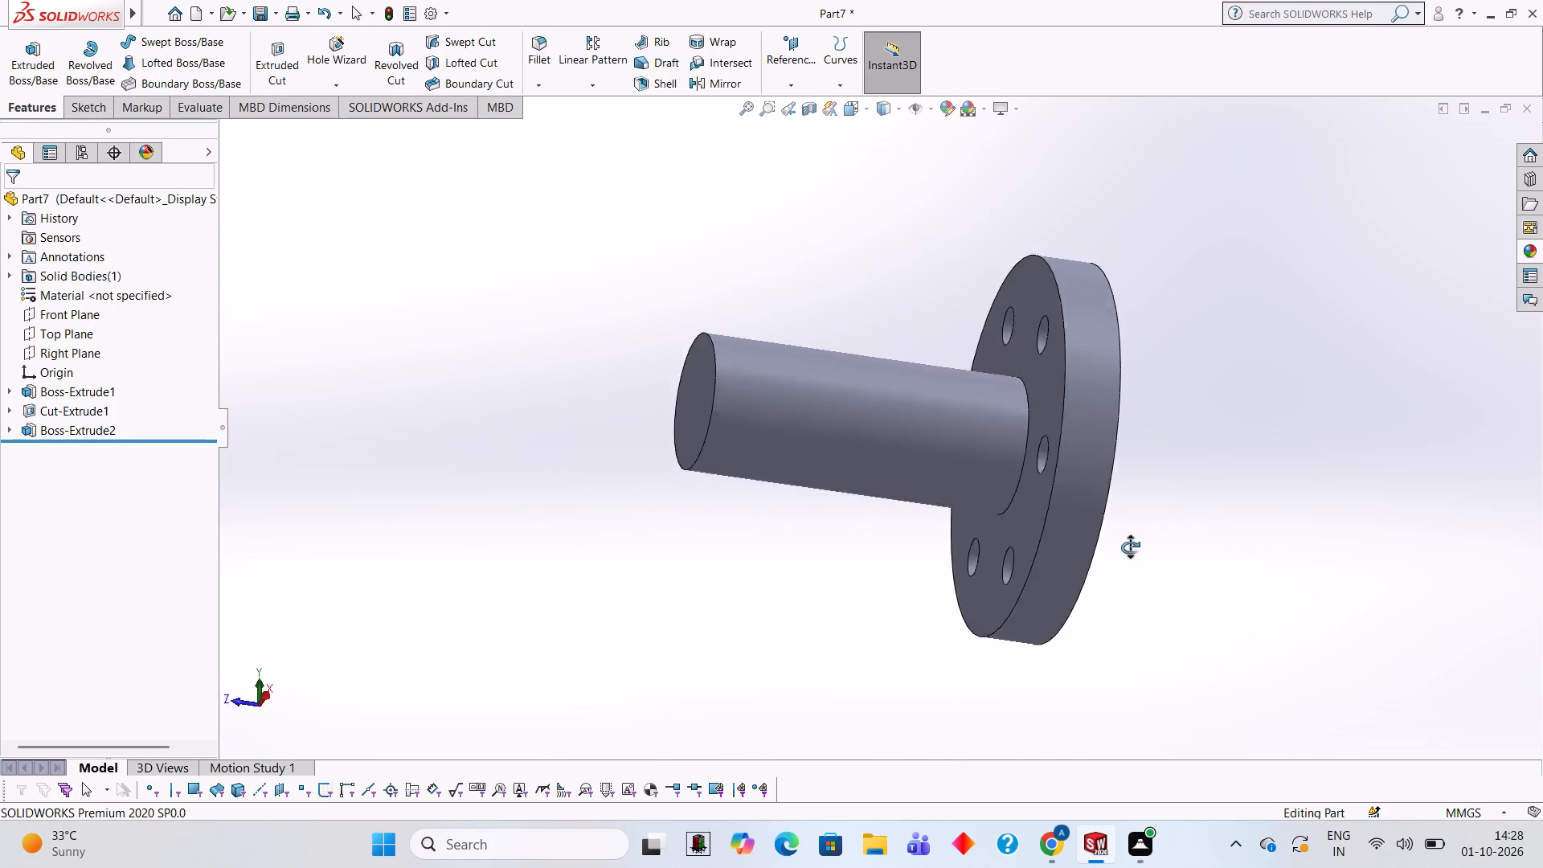
pyautogui.moveTo(1130, 547); pyautogui.dragTo(1274, 513, button='middle')
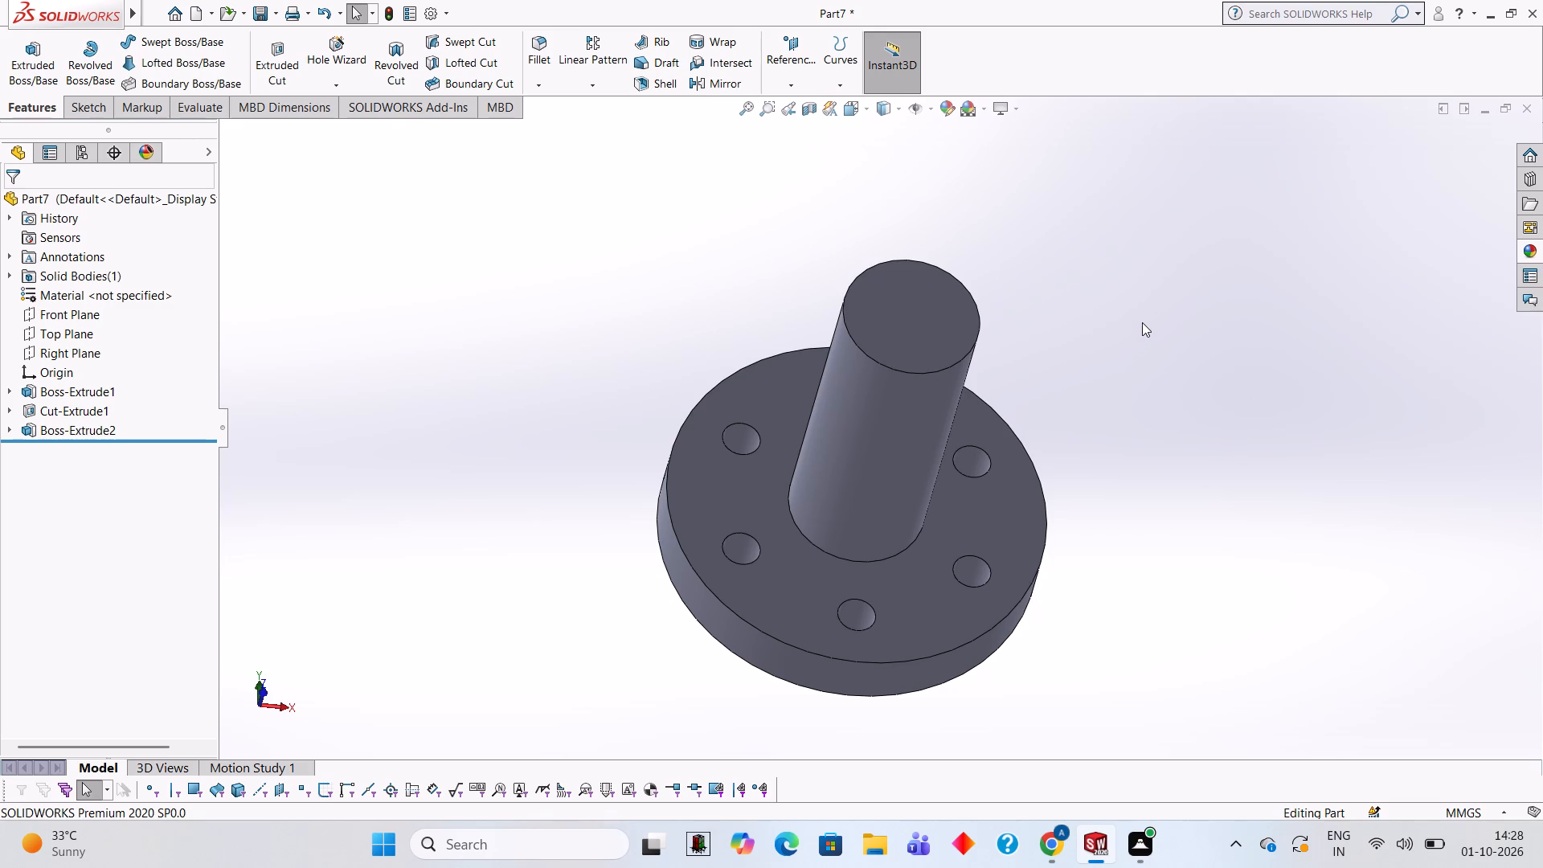
pyautogui.moveTo(1142, 322); pyautogui.dragTo(1151, 383, button='middle')
pyautogui.click(943, 375)
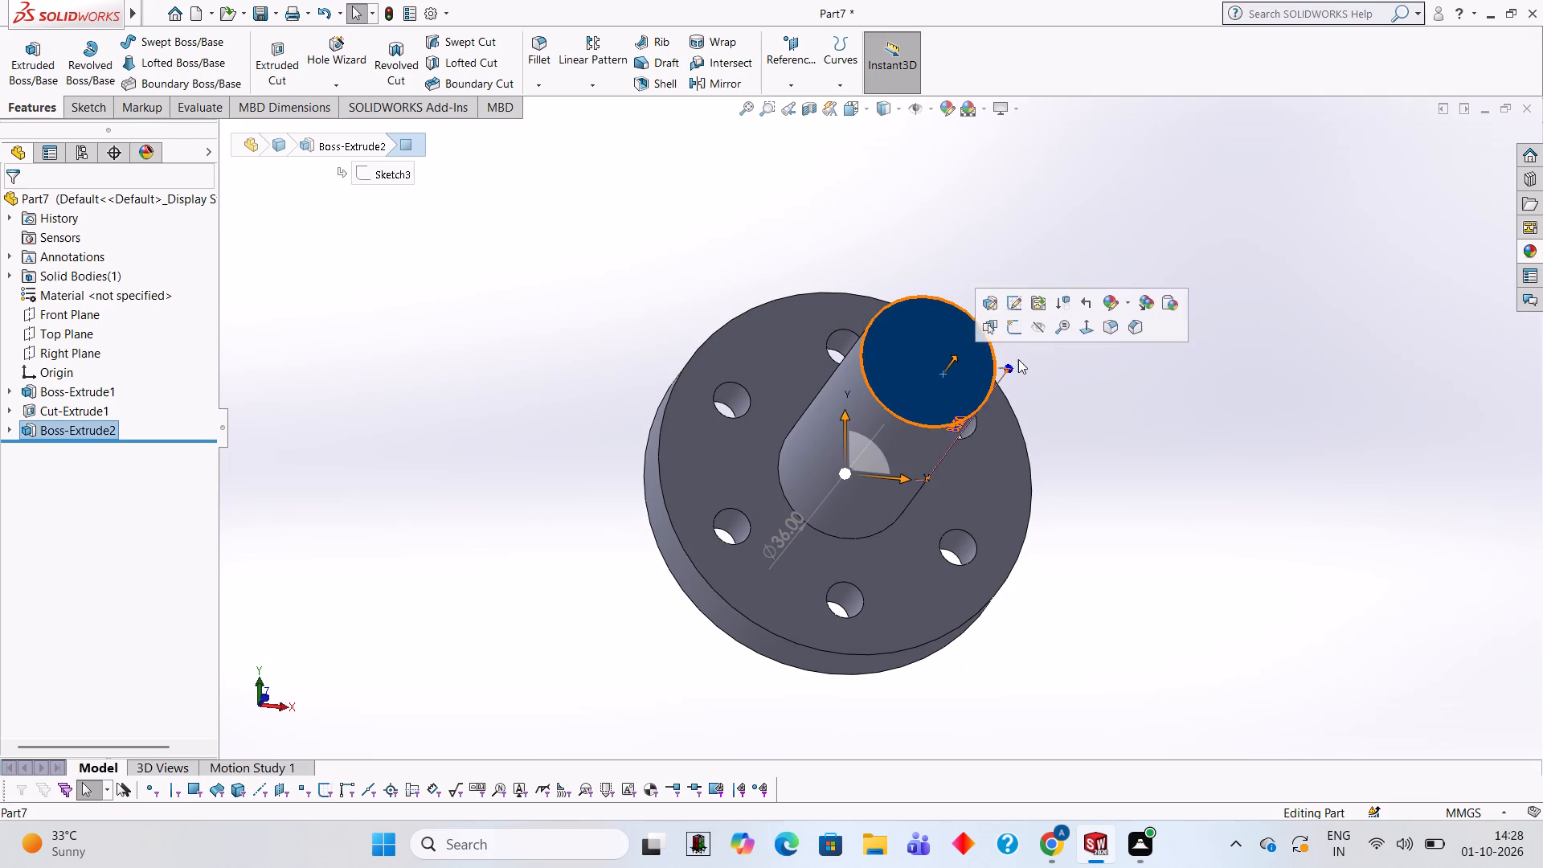
pyautogui.click(1021, 333)
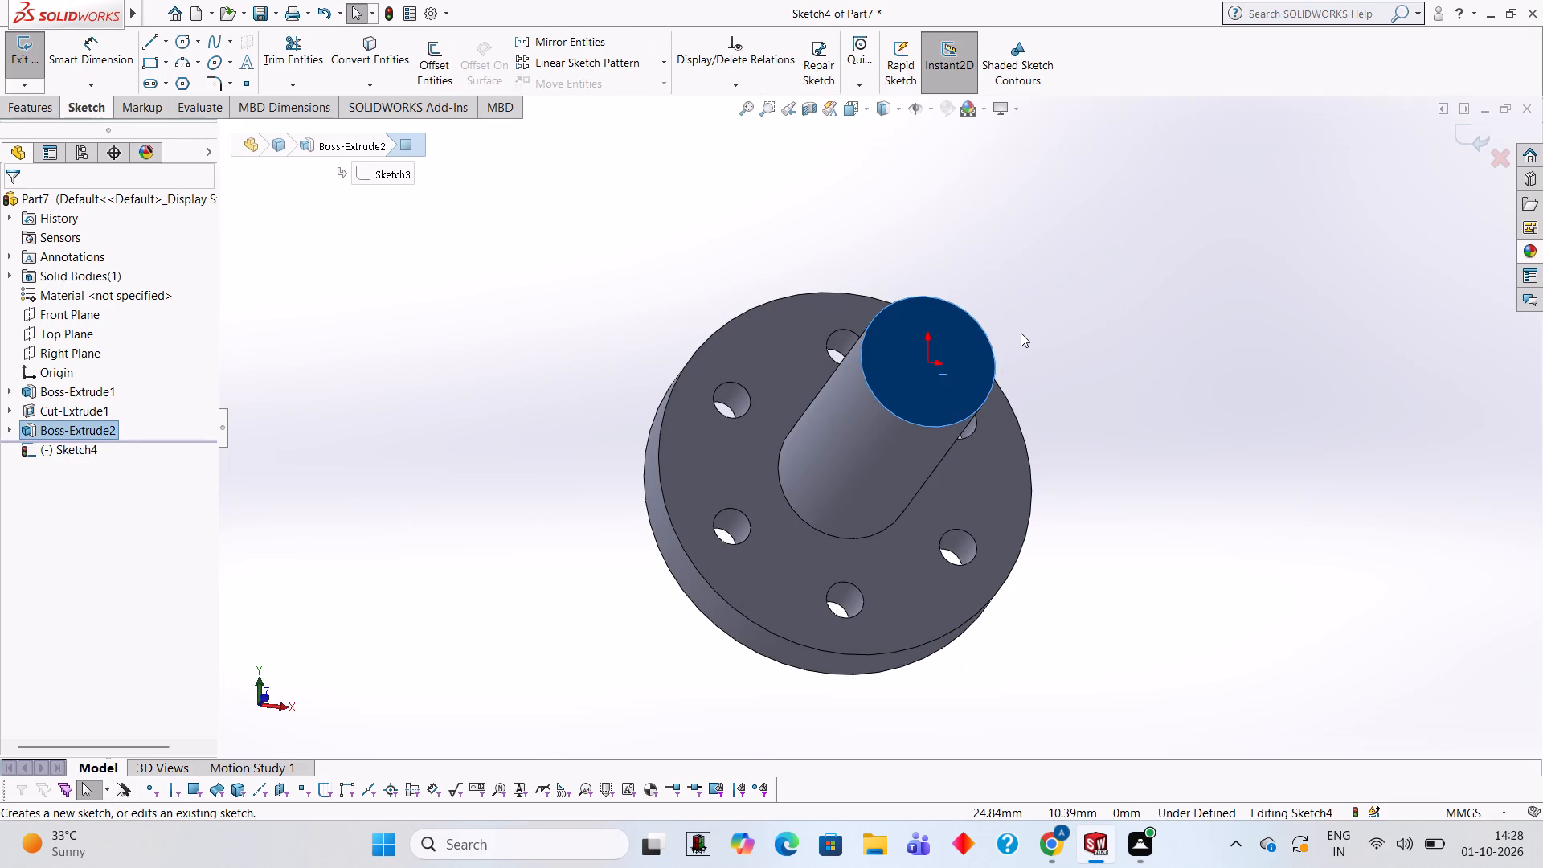
pyautogui.hotkey('ctrl', '8')
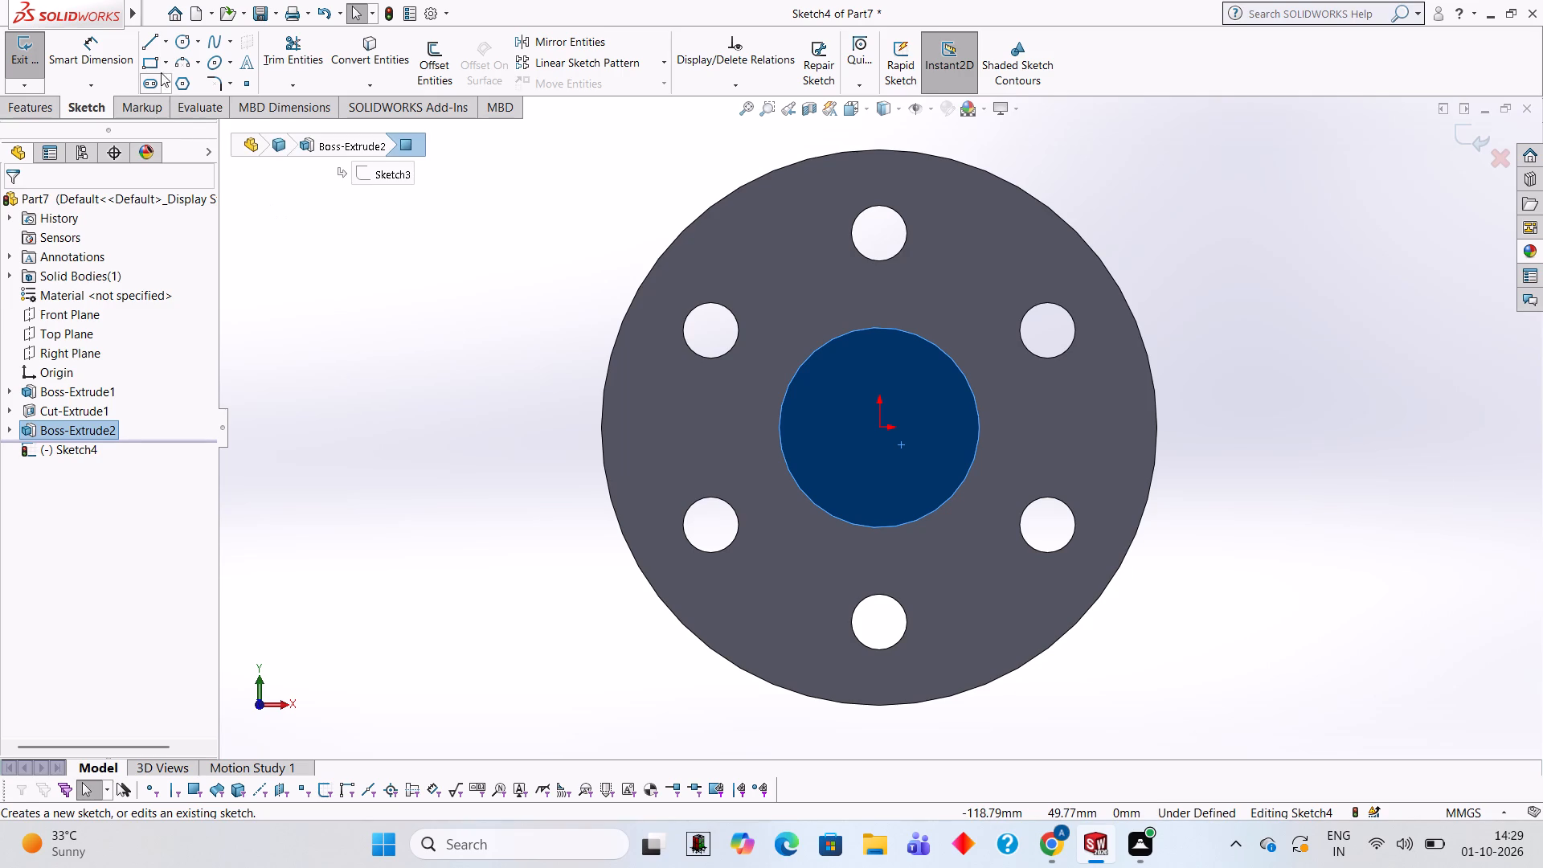
pyautogui.click(155, 38)
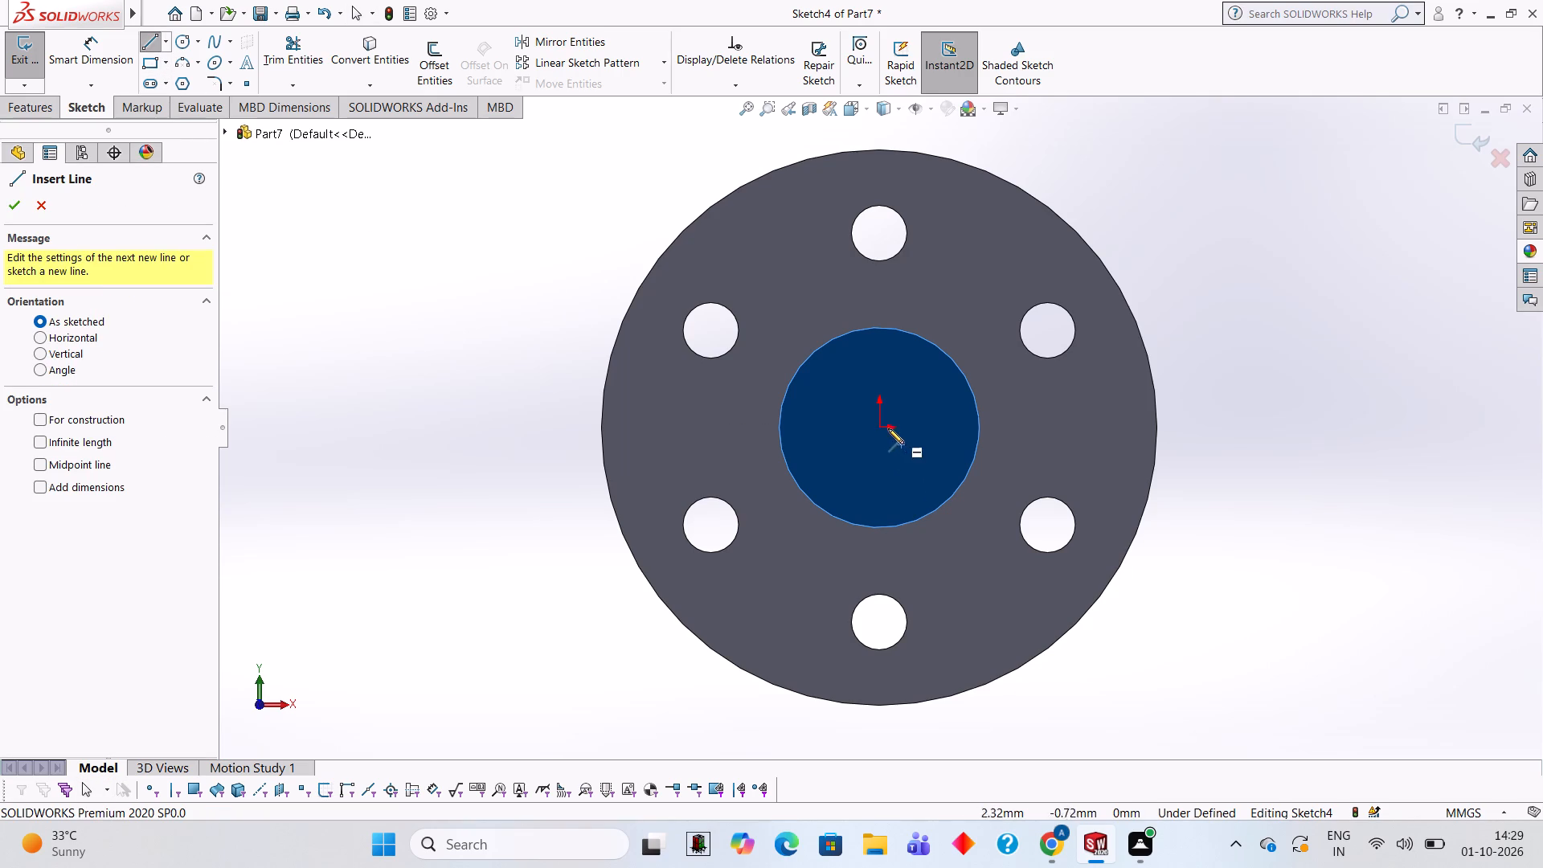
pyautogui.click(880, 428)
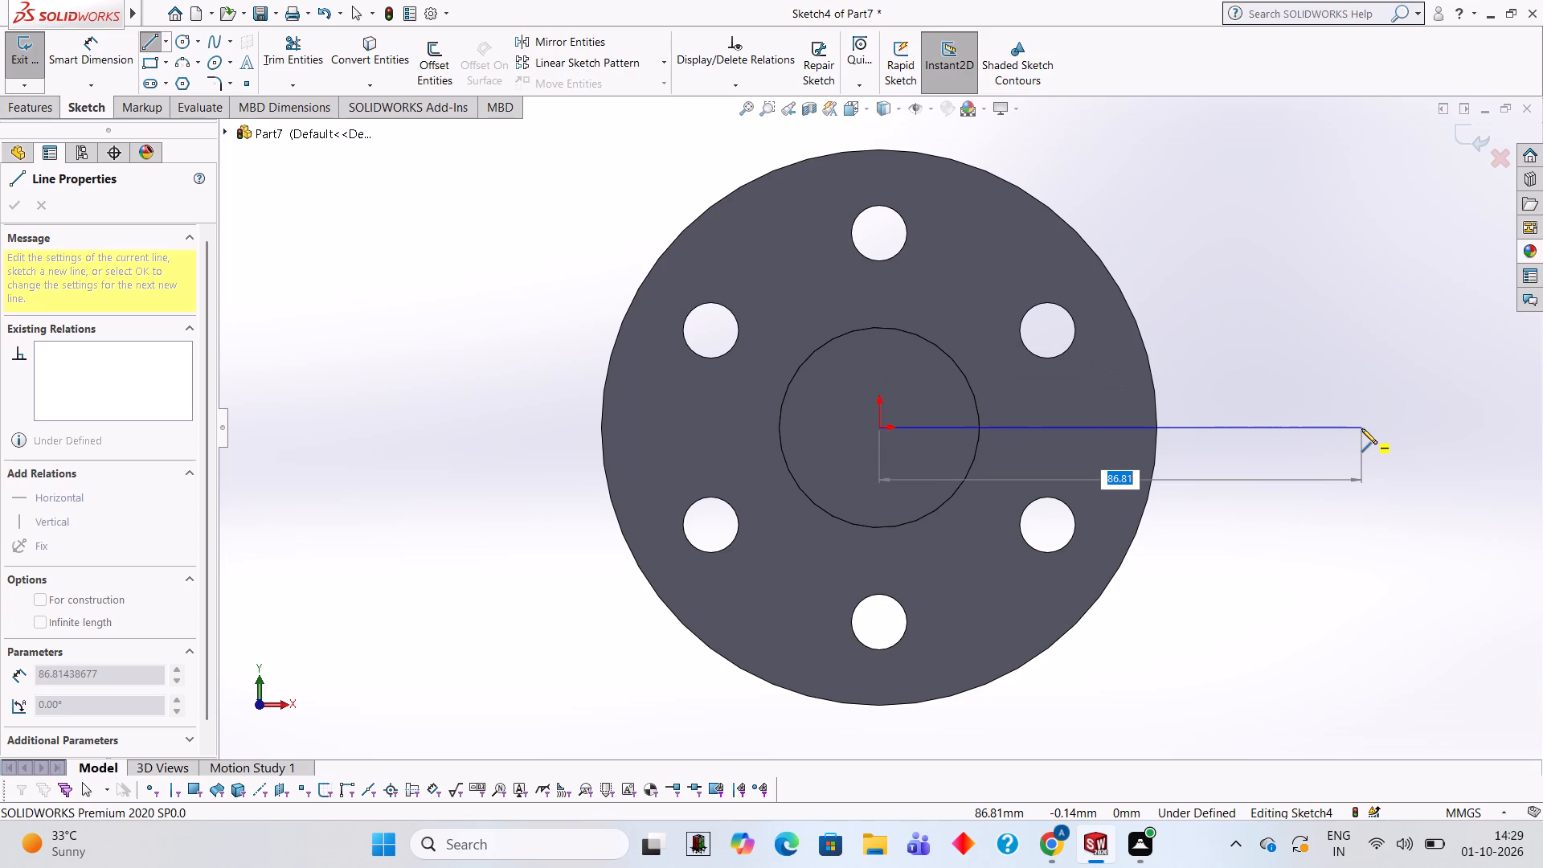
pyautogui.write('50')
pyautogui.press('Return')
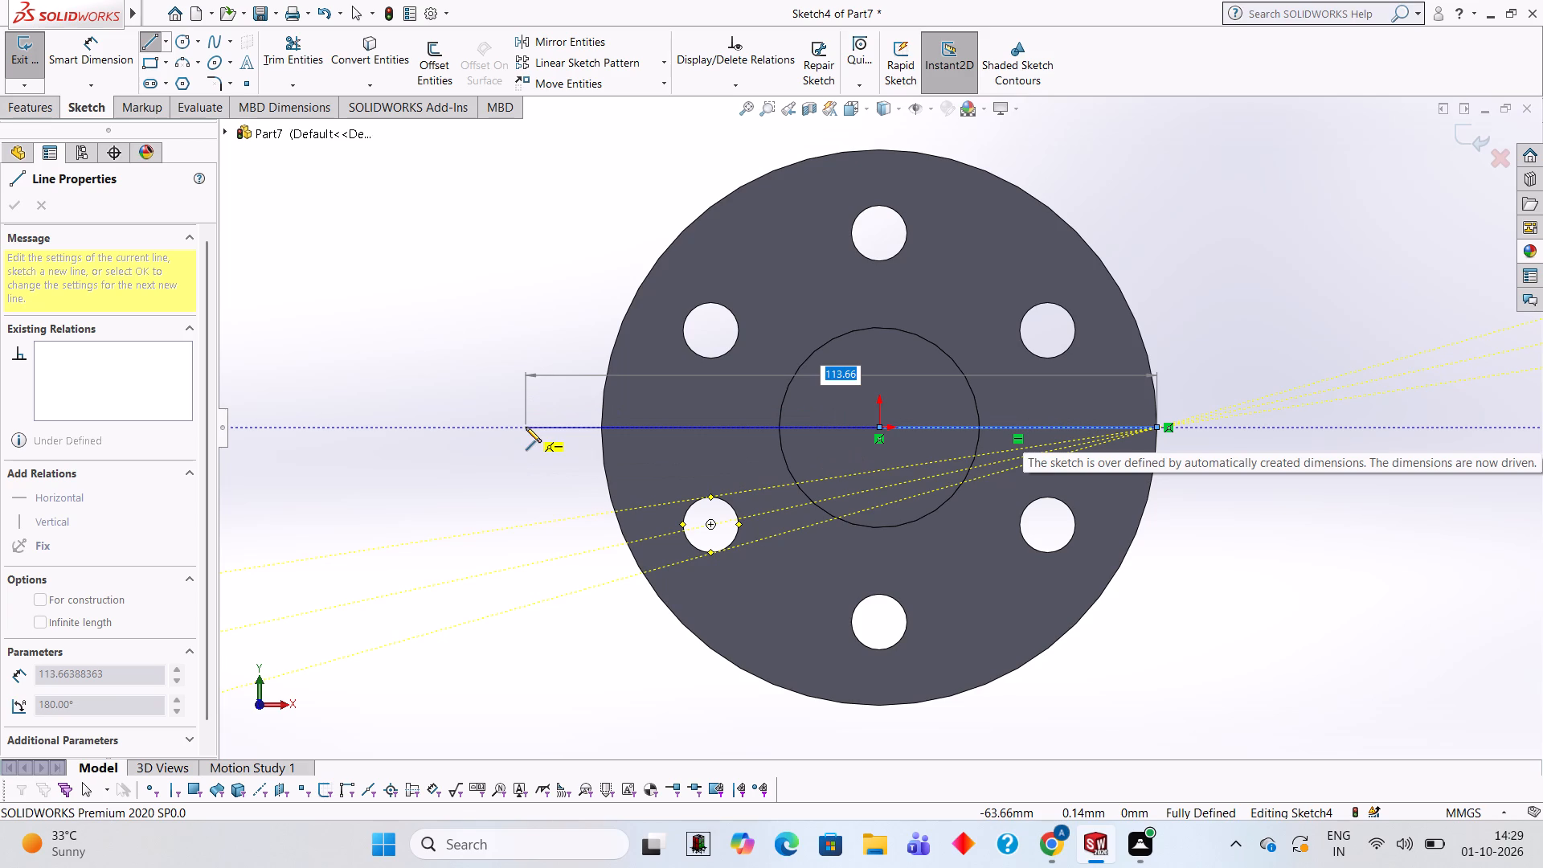
# Draw a 100 mm horizontal line from the first line's outer end back through the origin toward -X.
pyautogui.press('5')
pyautogui.press('BackSpace')
pyautogui.write('100')
pyautogui.press('Return')
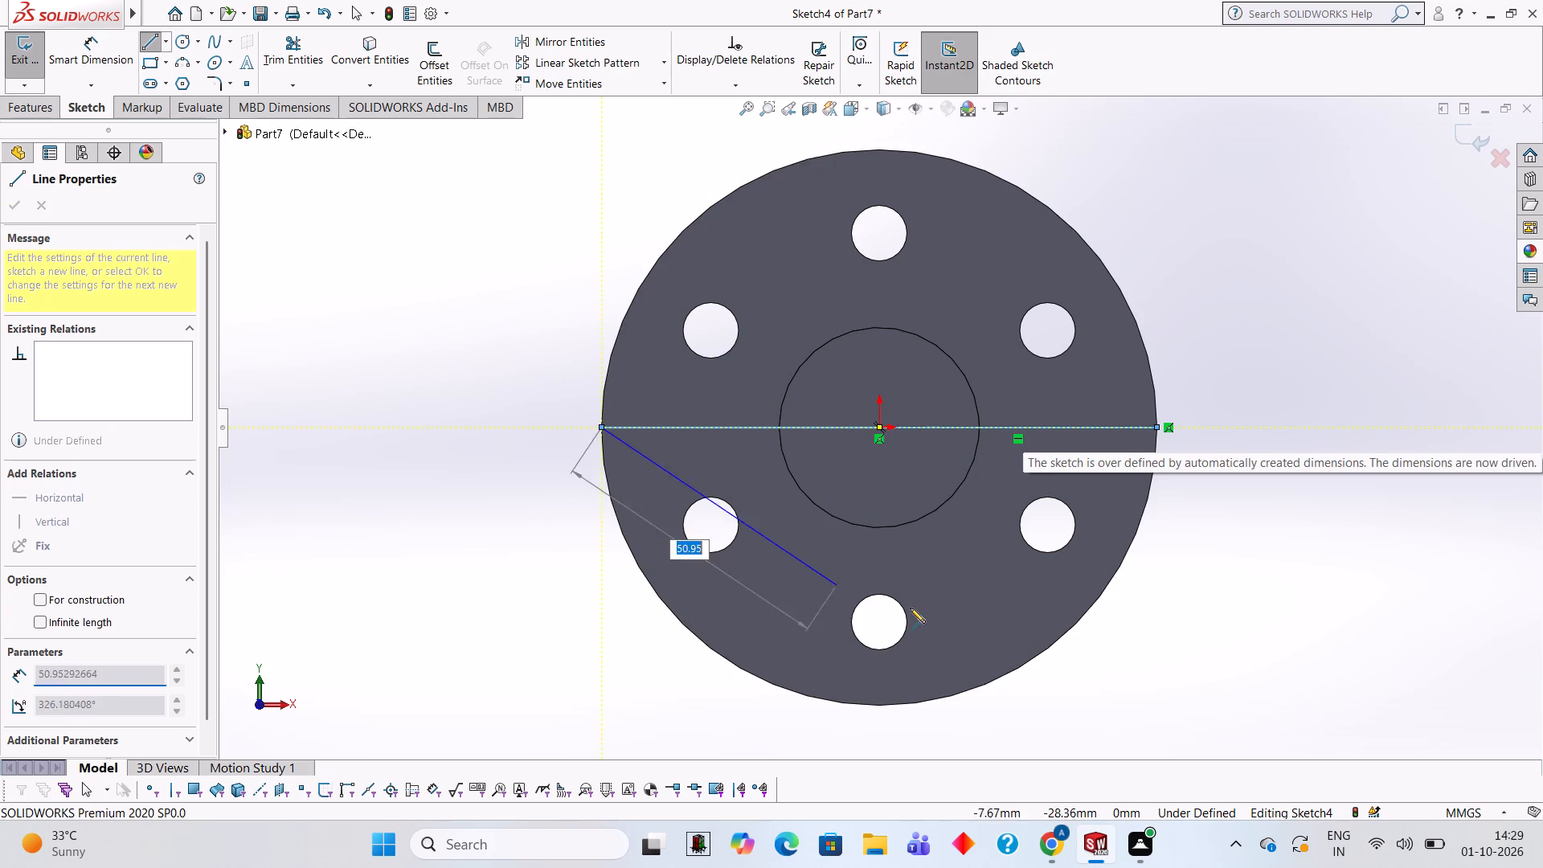
pyautogui.press('Escape')
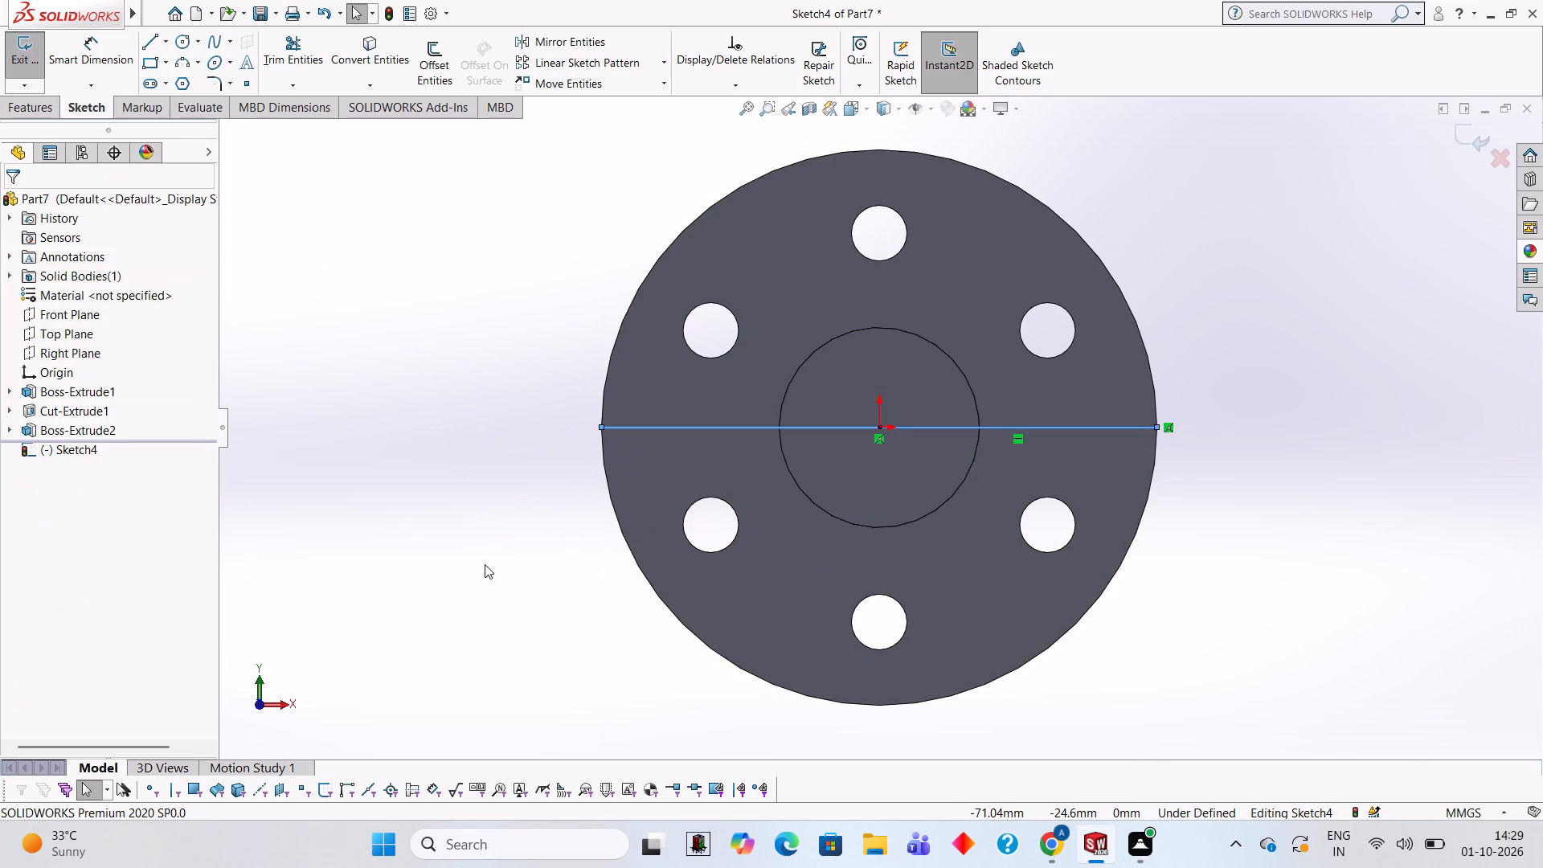
# Sketch a 30 mm diameter circle centred on the +X end of the horizontal line.
pyautogui.middleClick(911, 572)
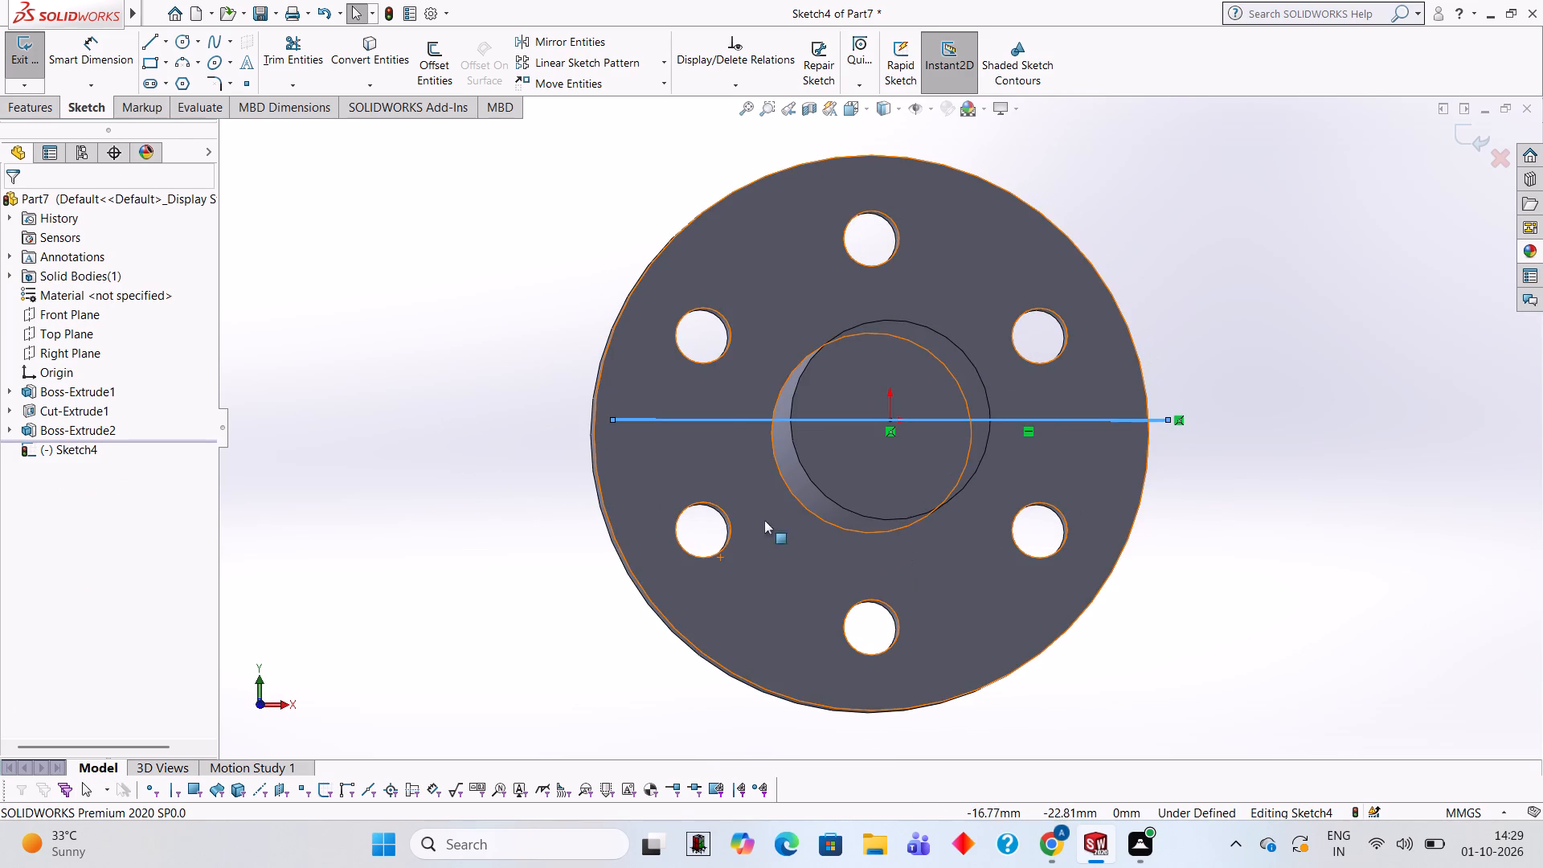
pyautogui.click(187, 33)
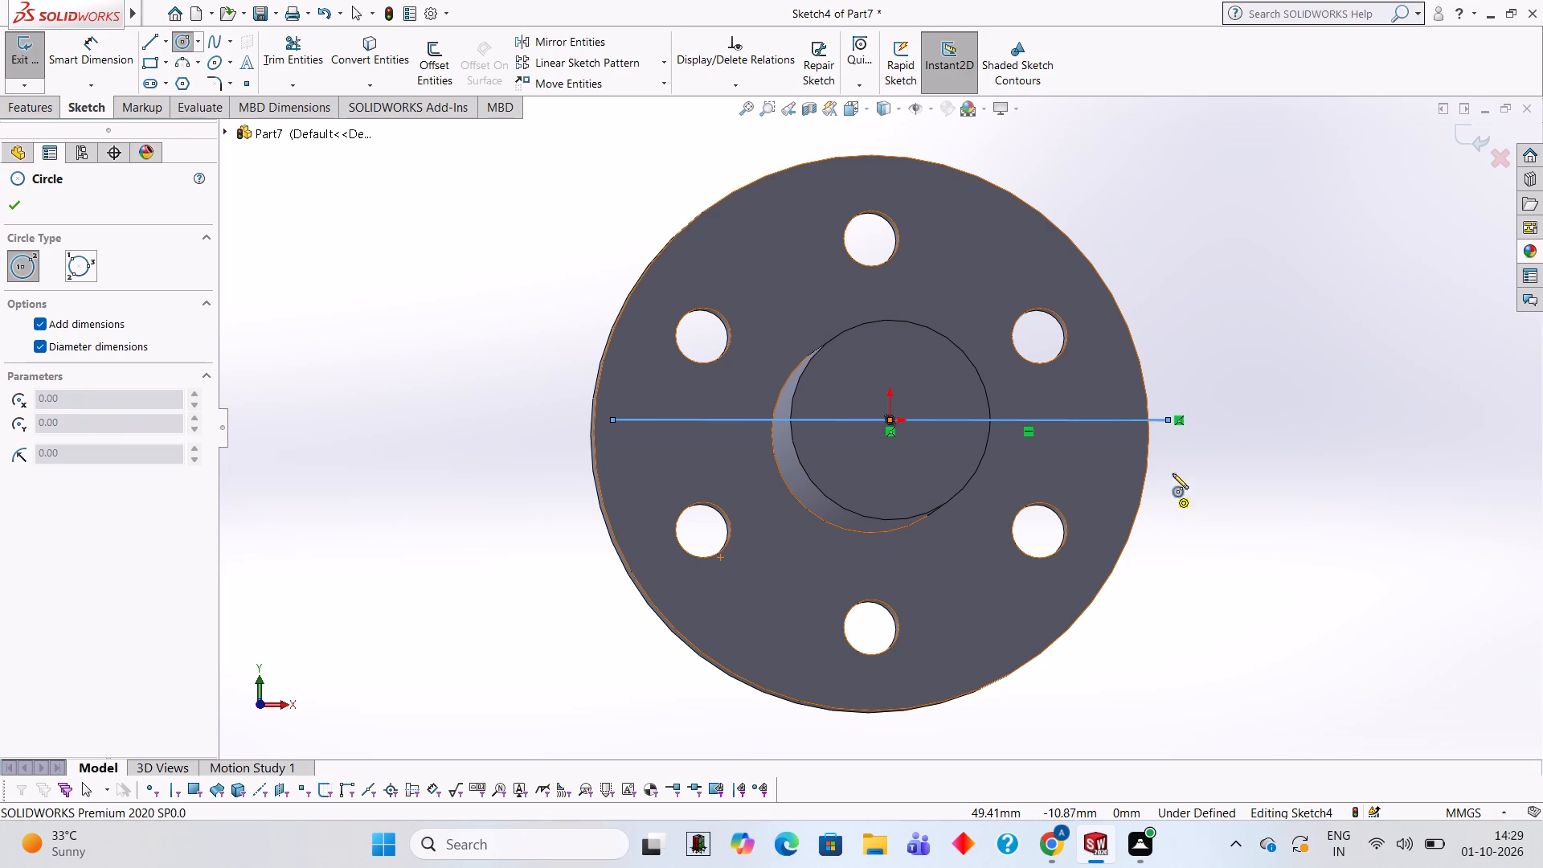
pyautogui.click(1166, 418)
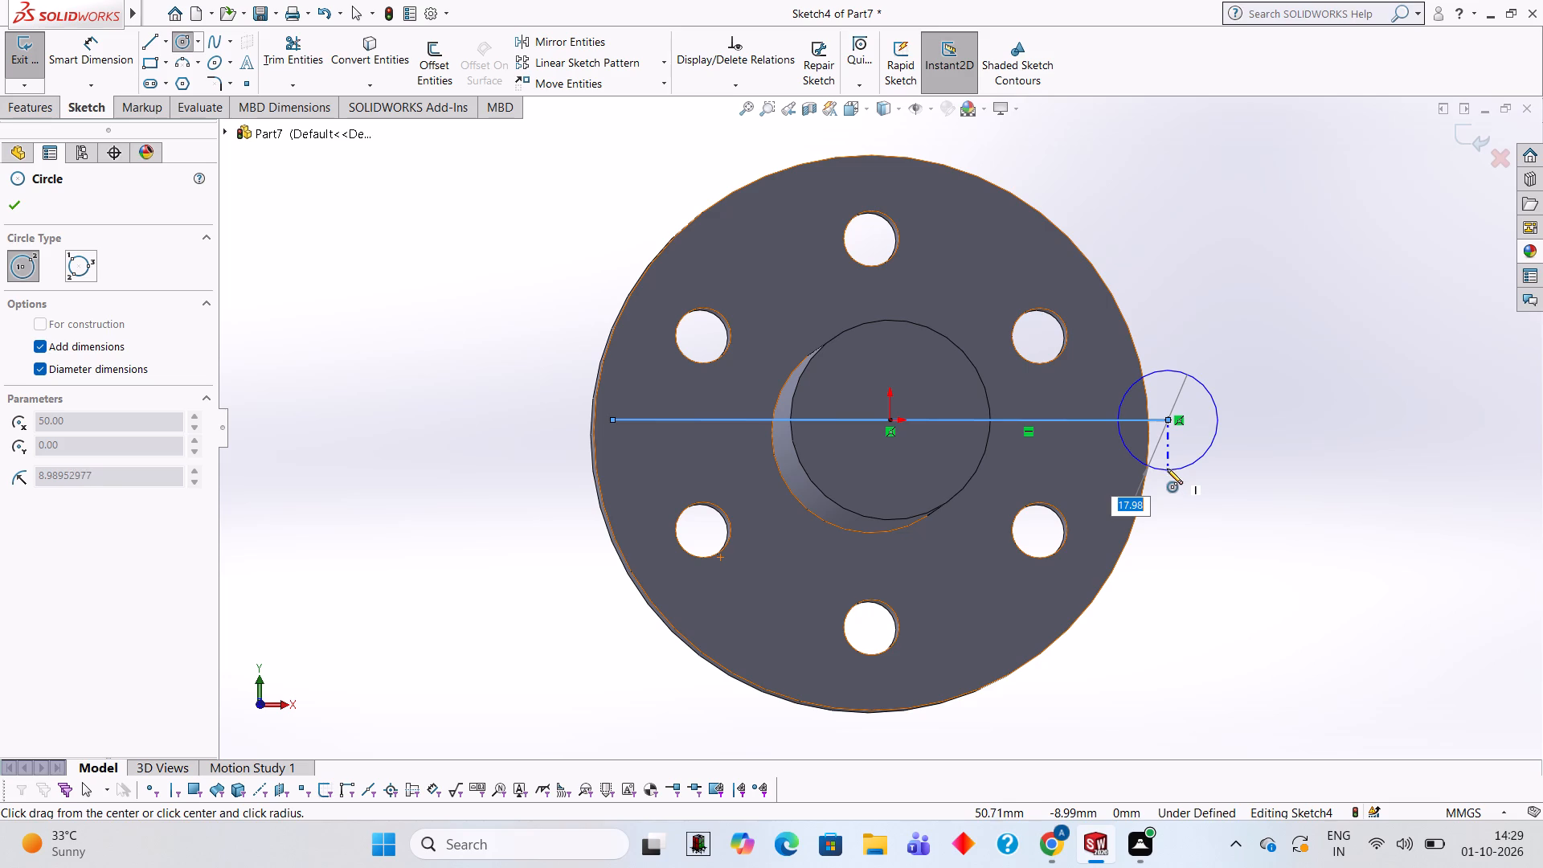
pyautogui.write('30')
pyautogui.press('Return')
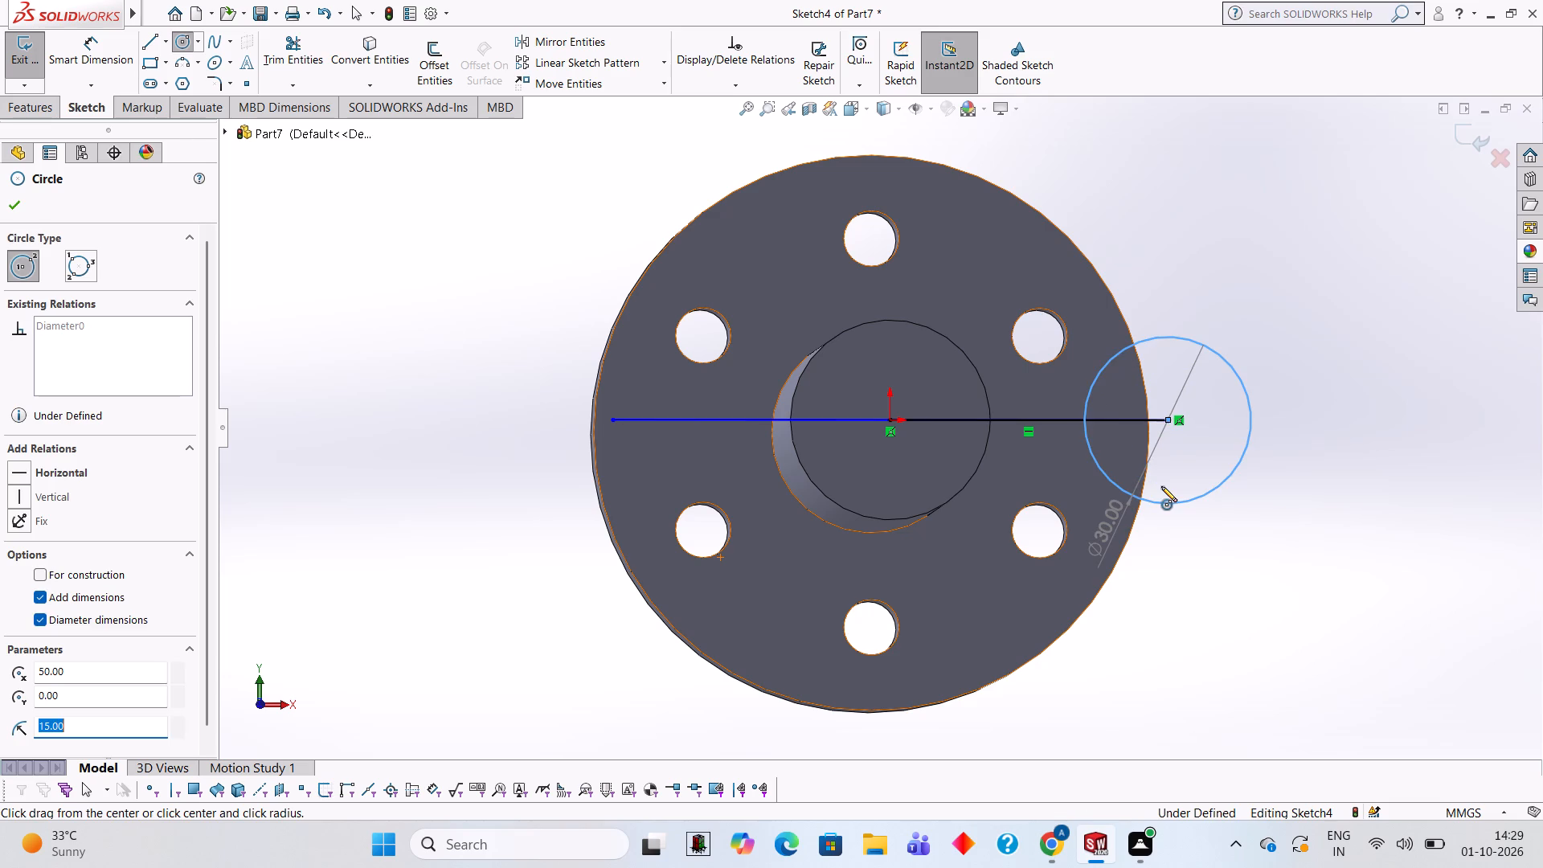
# Sketch a 30 mm diameter circle centred on the -X end of the horizontal line.
pyautogui.click(612, 419)
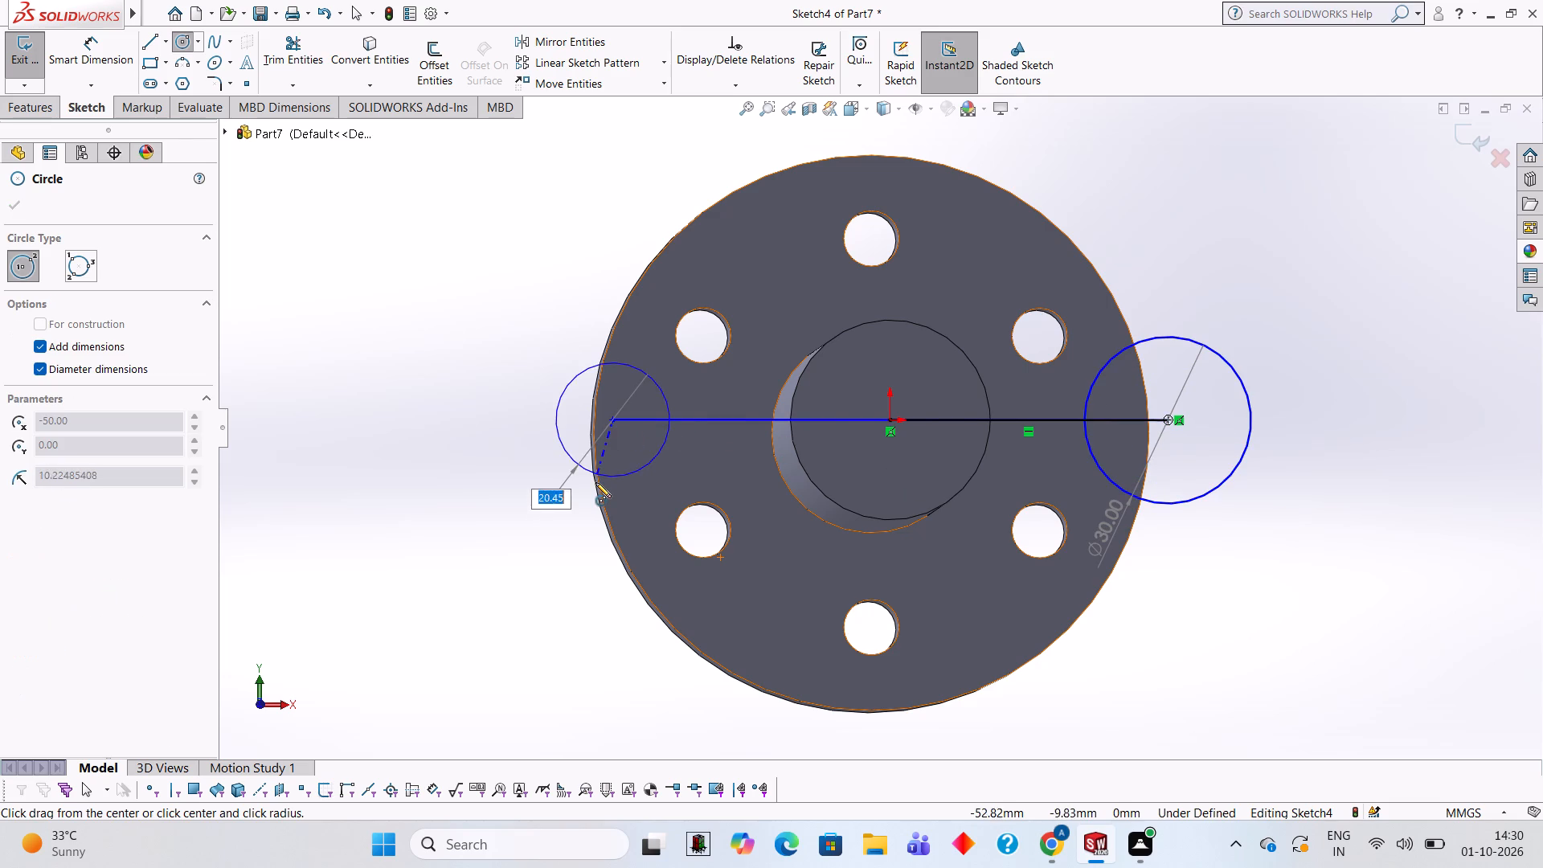
pyautogui.write('30')
pyautogui.press('Return')
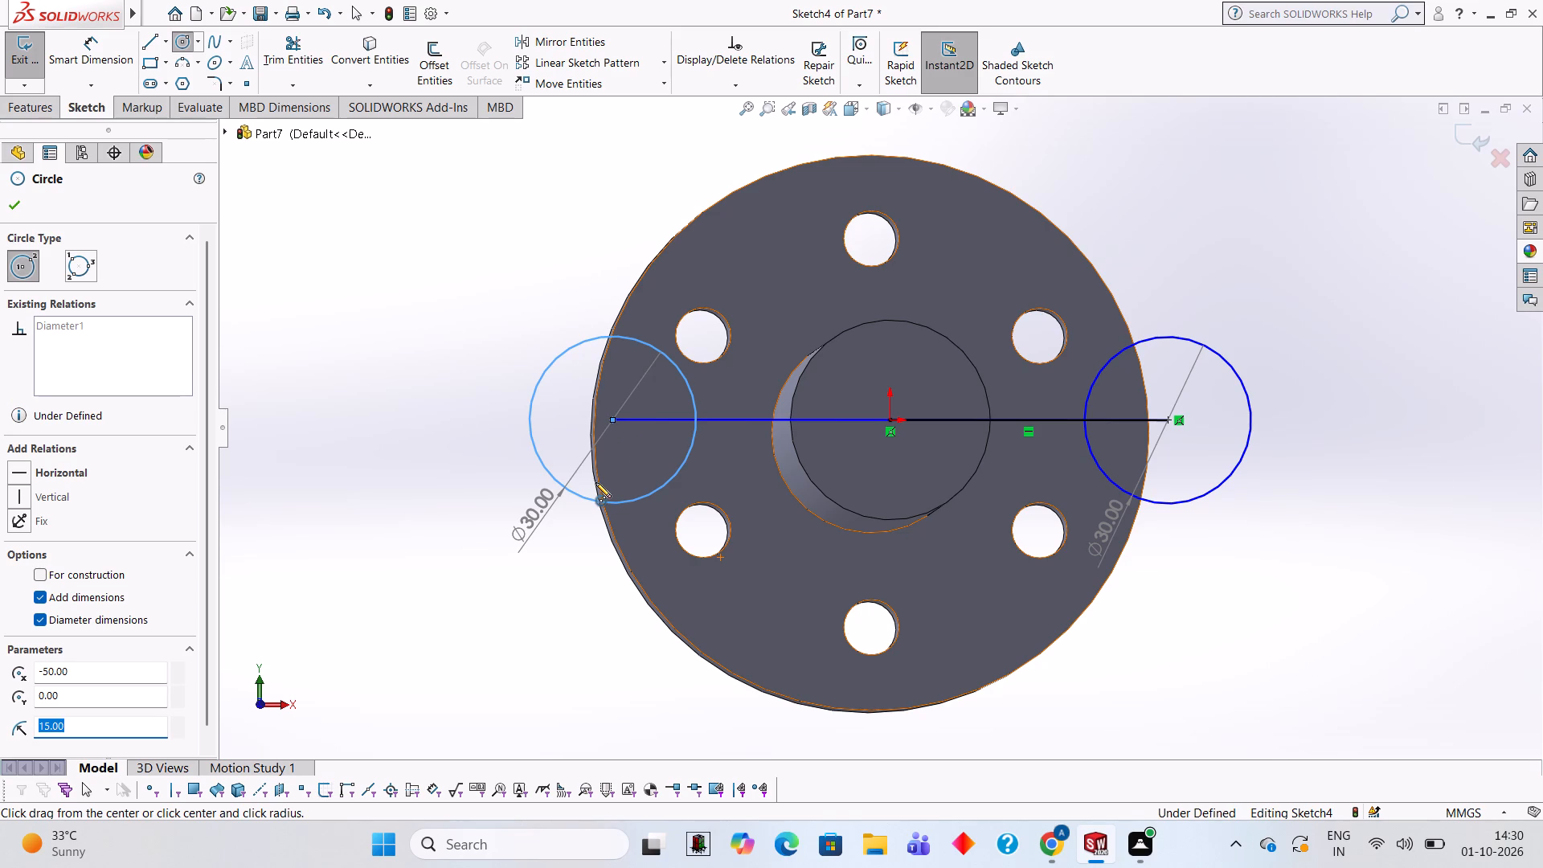
# Sketch a 60 mm diameter circle centred on the origin.
pyautogui.moveTo(852, 526); pyautogui.dragTo(845, 535, button='middle')
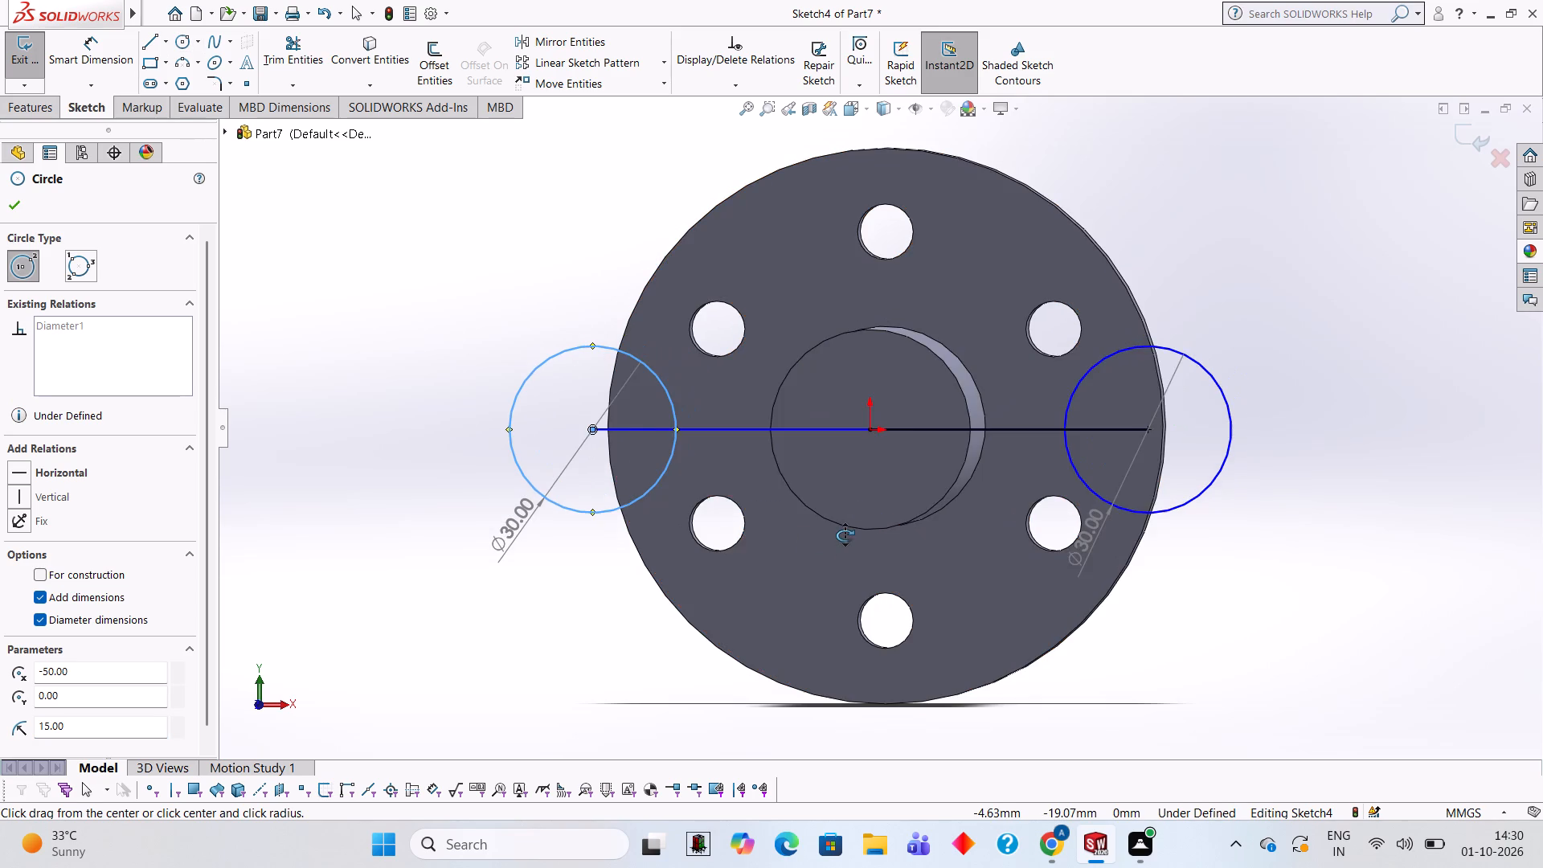
pyautogui.moveTo(845, 535); pyautogui.dragTo(849, 536, button='middle')
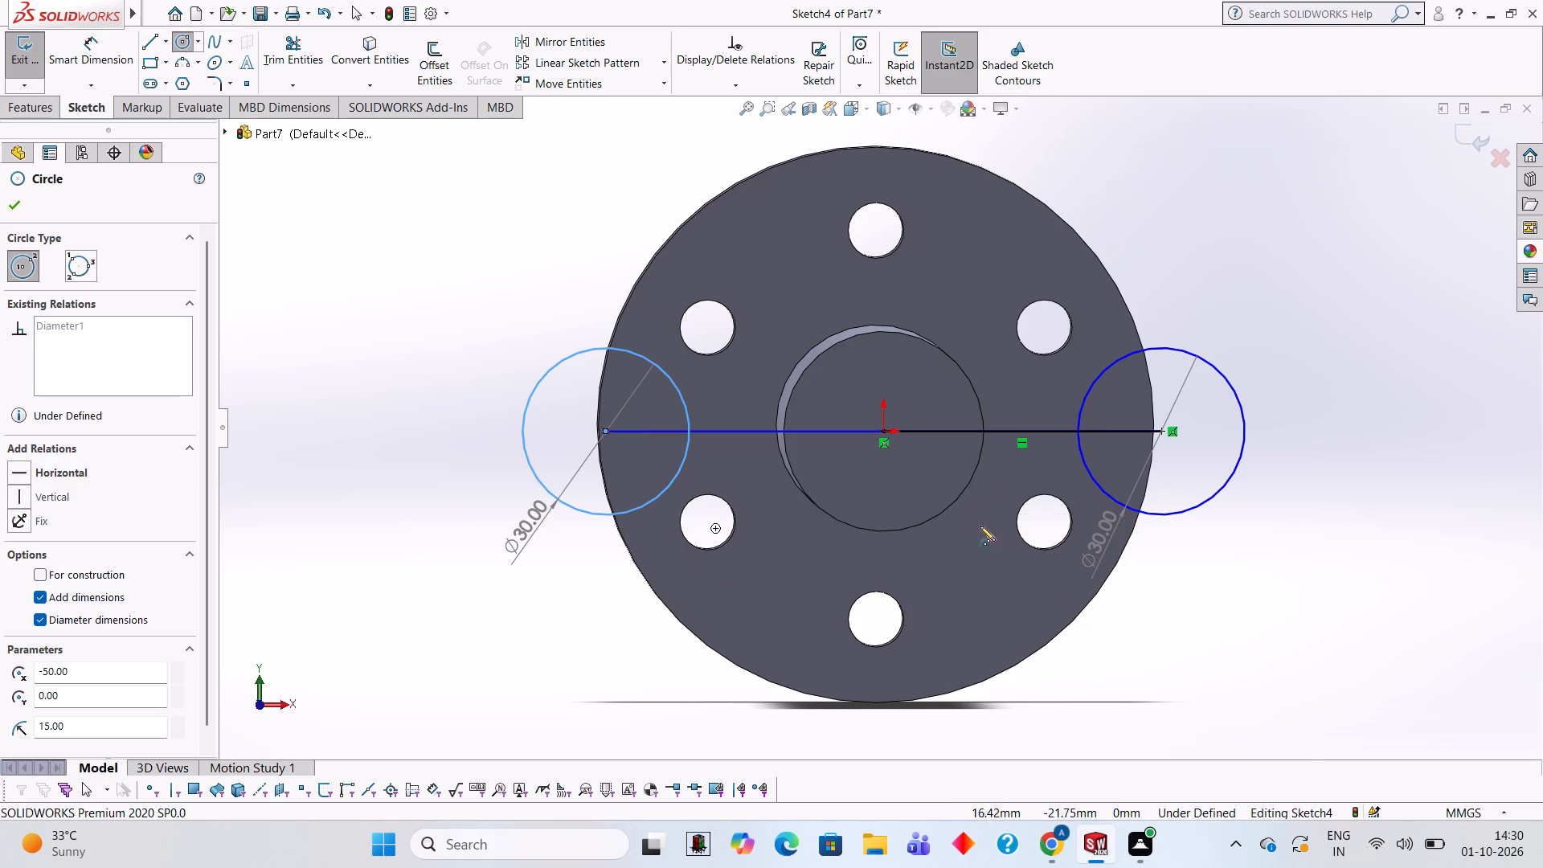
pyautogui.click(882, 431)
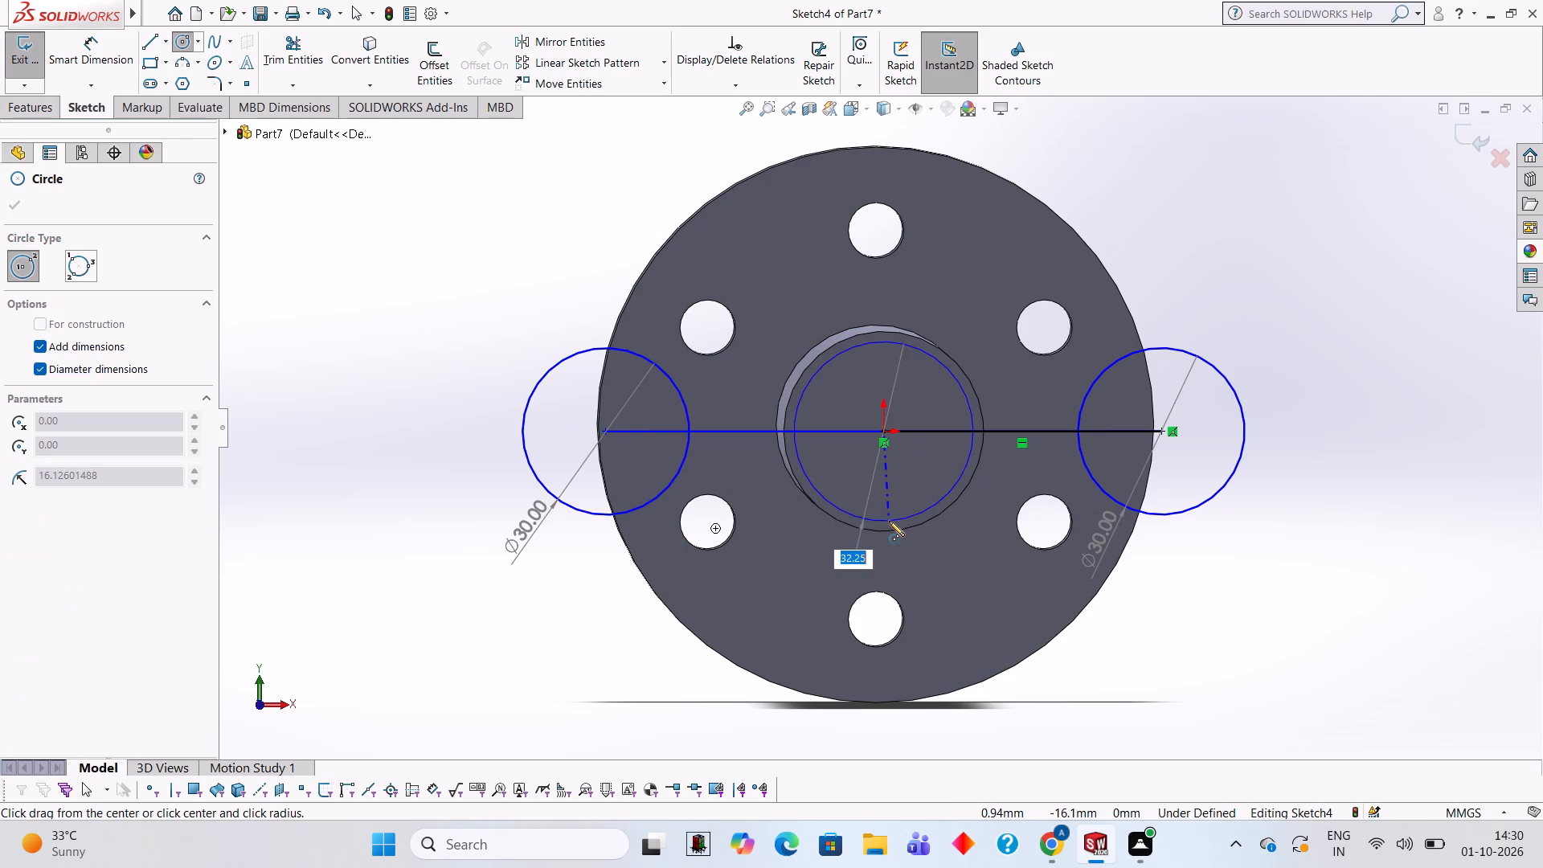
pyautogui.write('60')
pyautogui.press('Return')
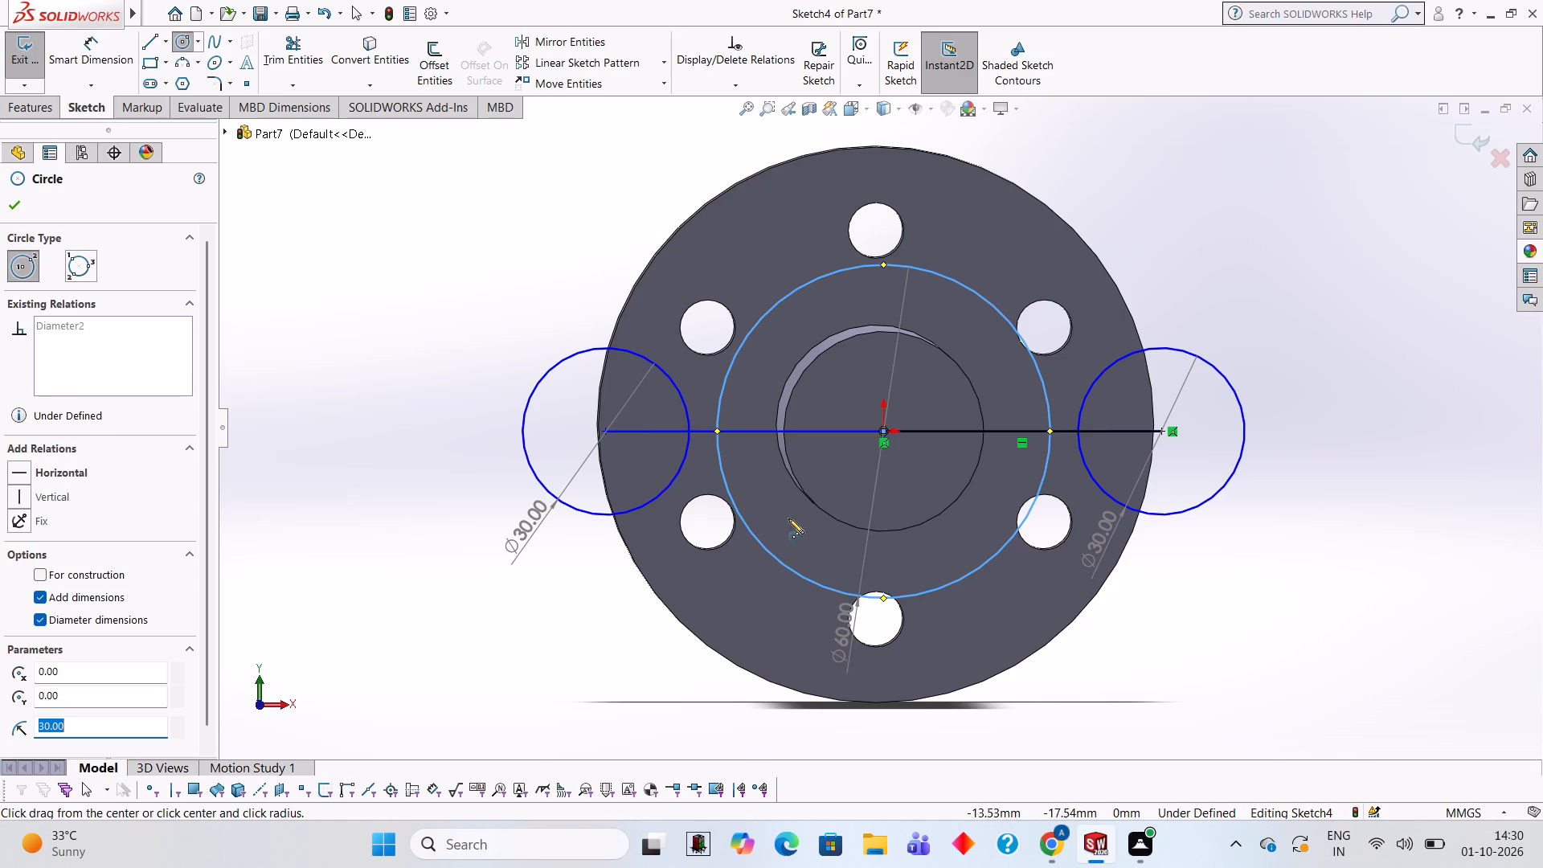
# Draw upper and lower tangent lines, each about 47.7 mm long, between the -X 30 mm circle and the central 60 mm circle.
pyautogui.click(144, 30)
pyautogui.click(145, 48)
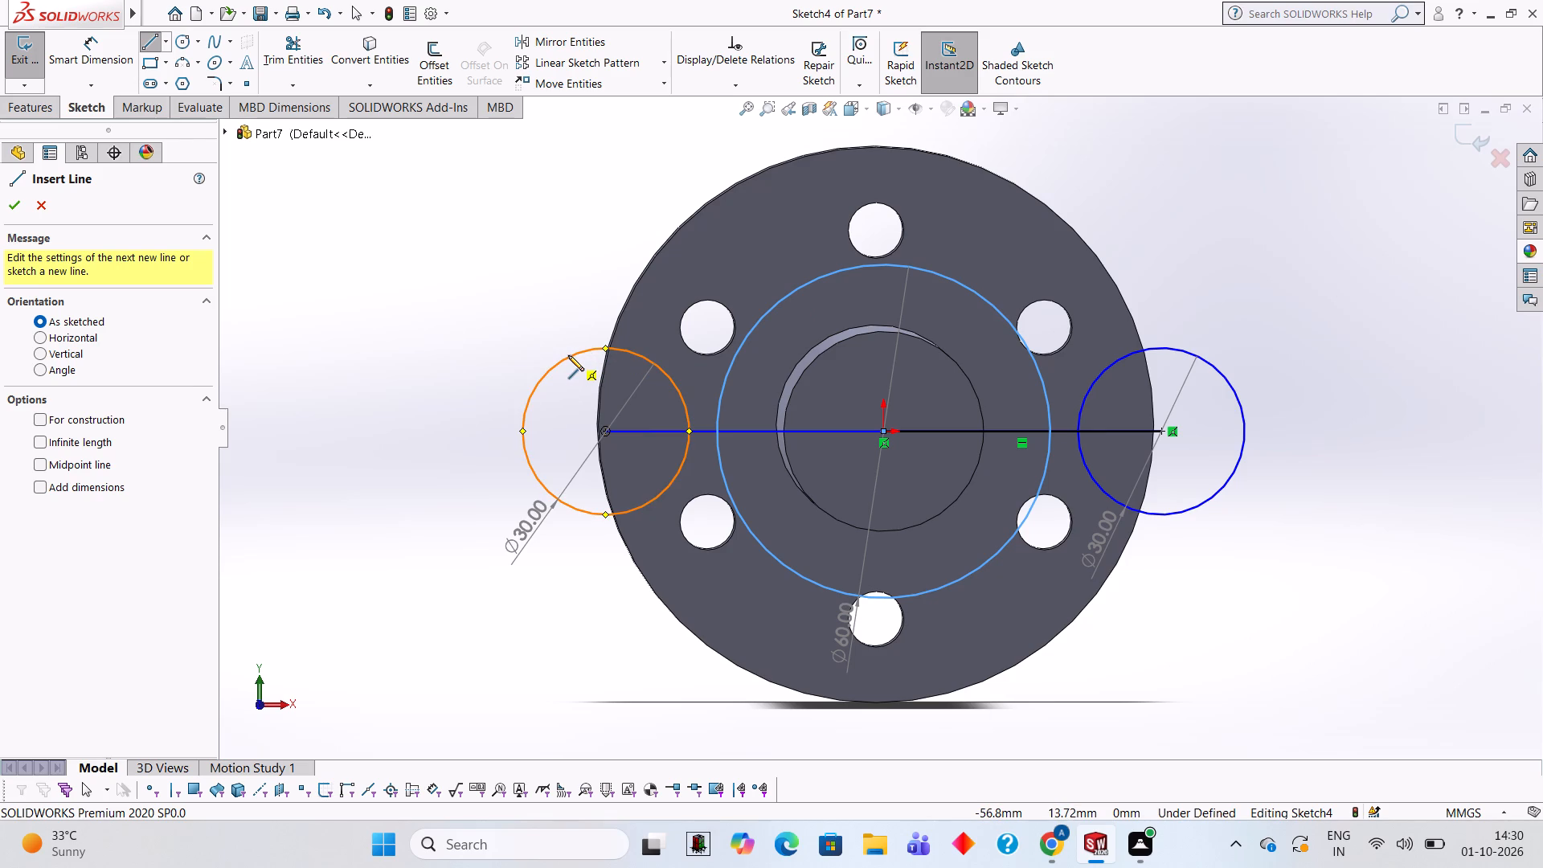
pyautogui.click(568, 355)
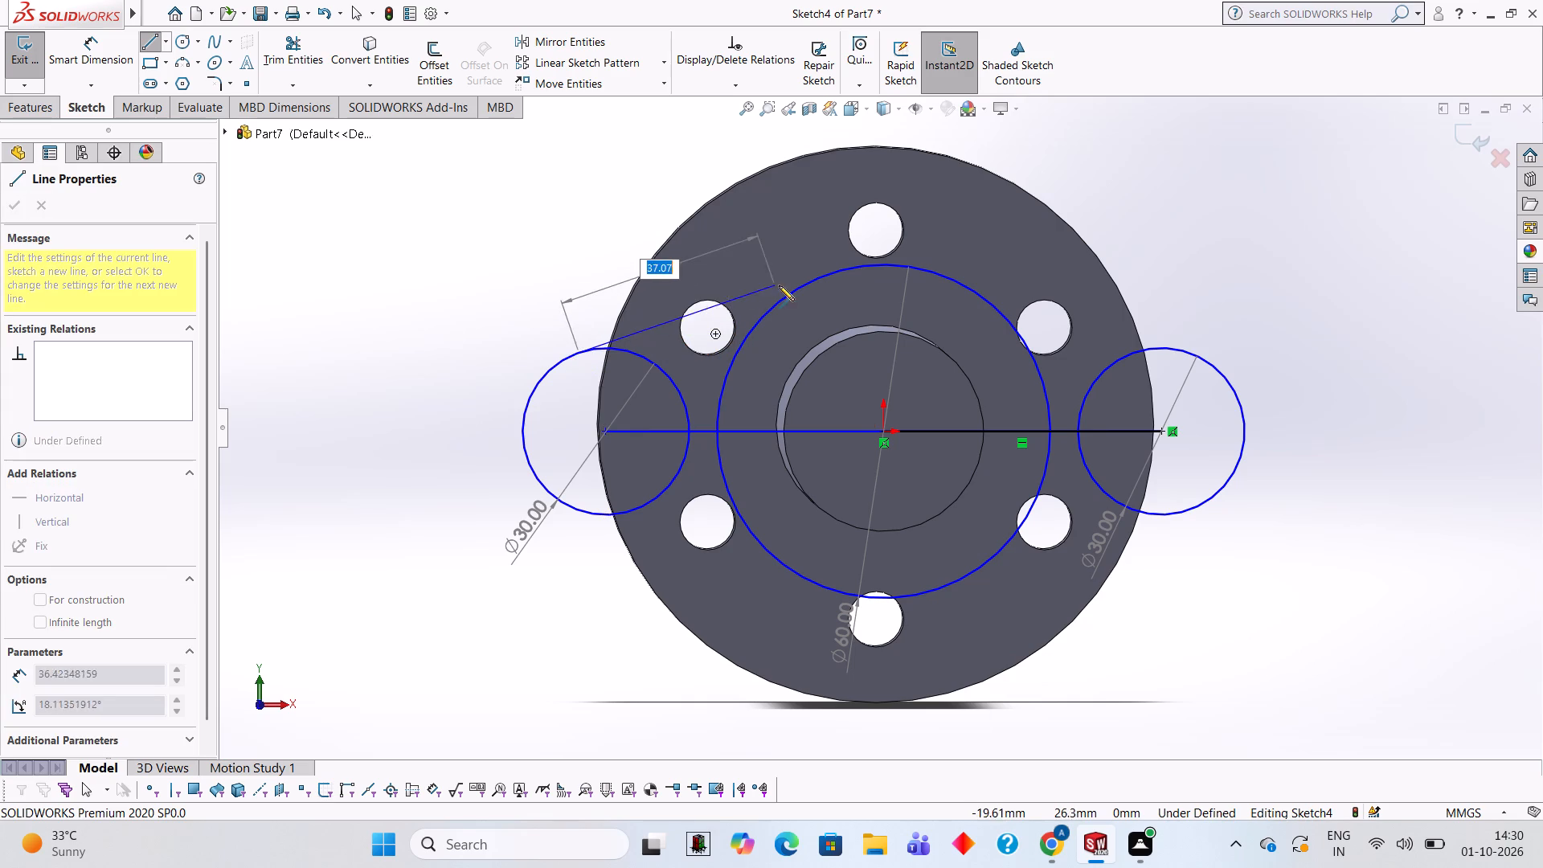
pyautogui.click(830, 273)
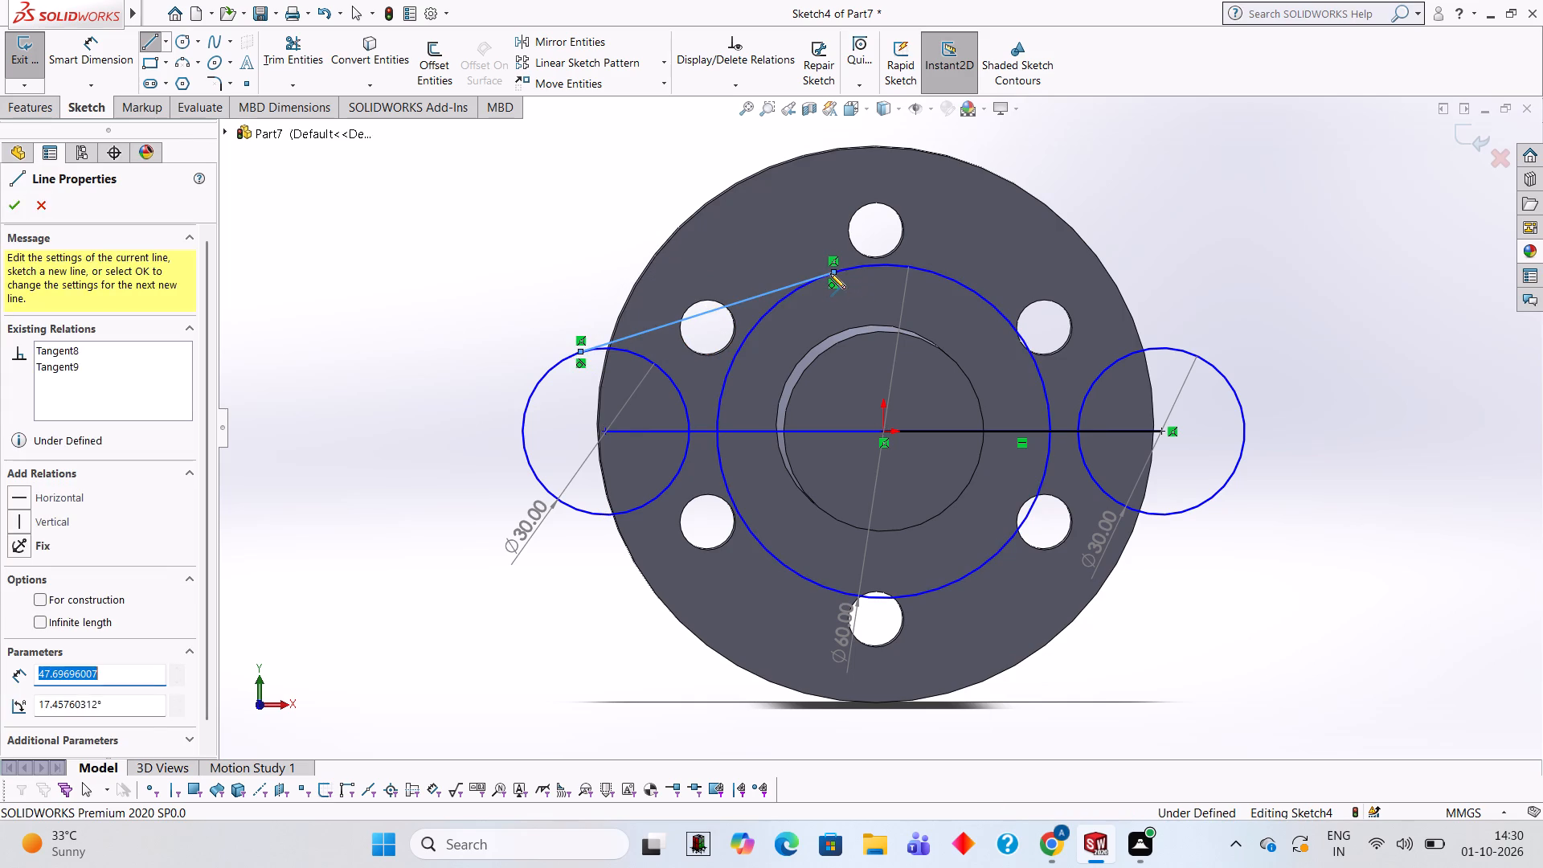
pyautogui.press('Escape')
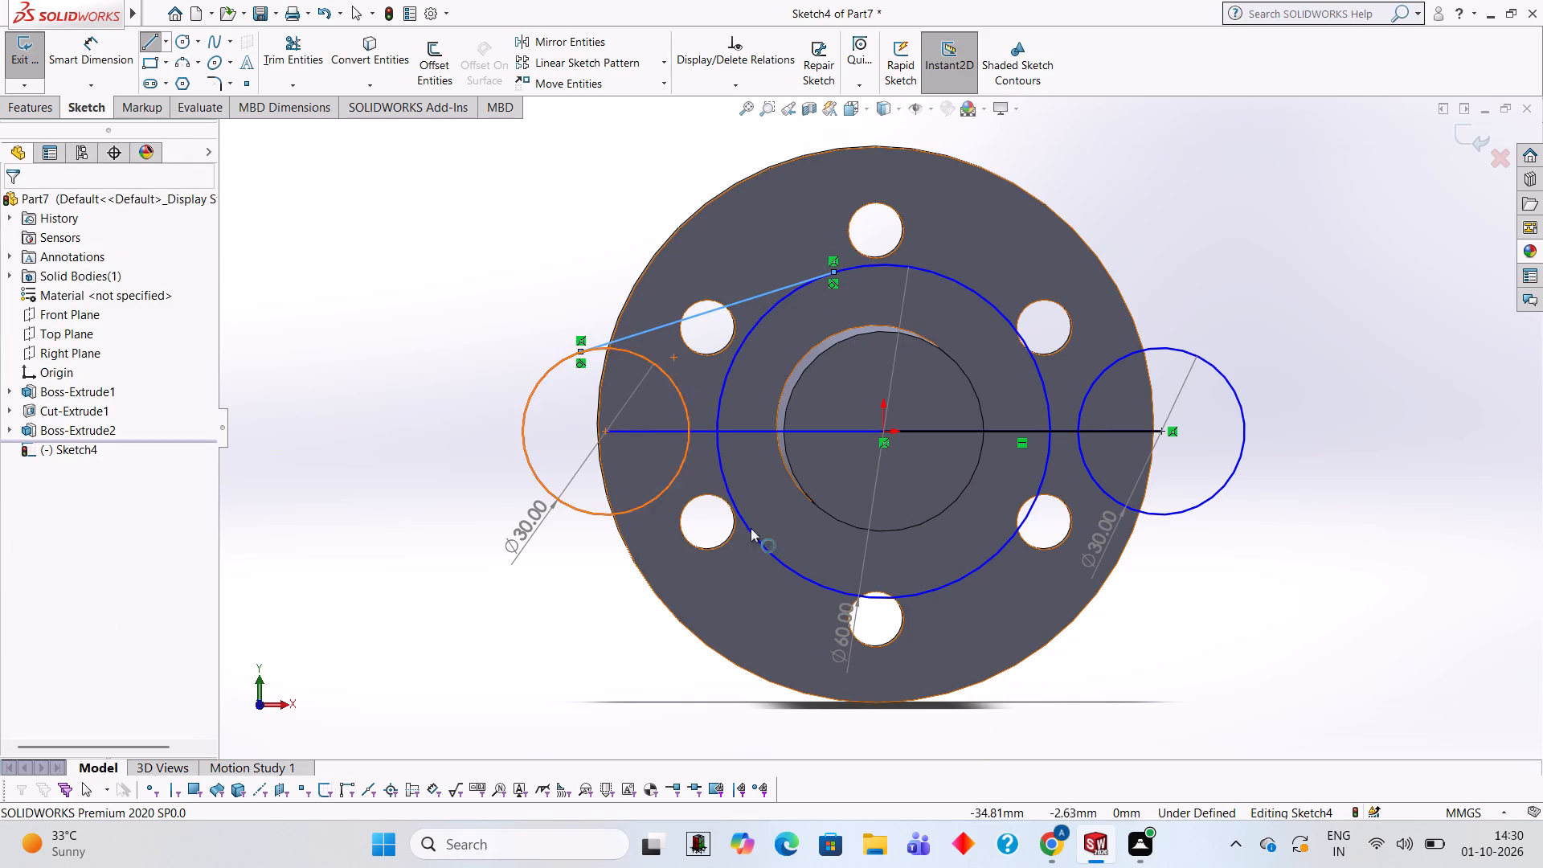
pyautogui.click(151, 41)
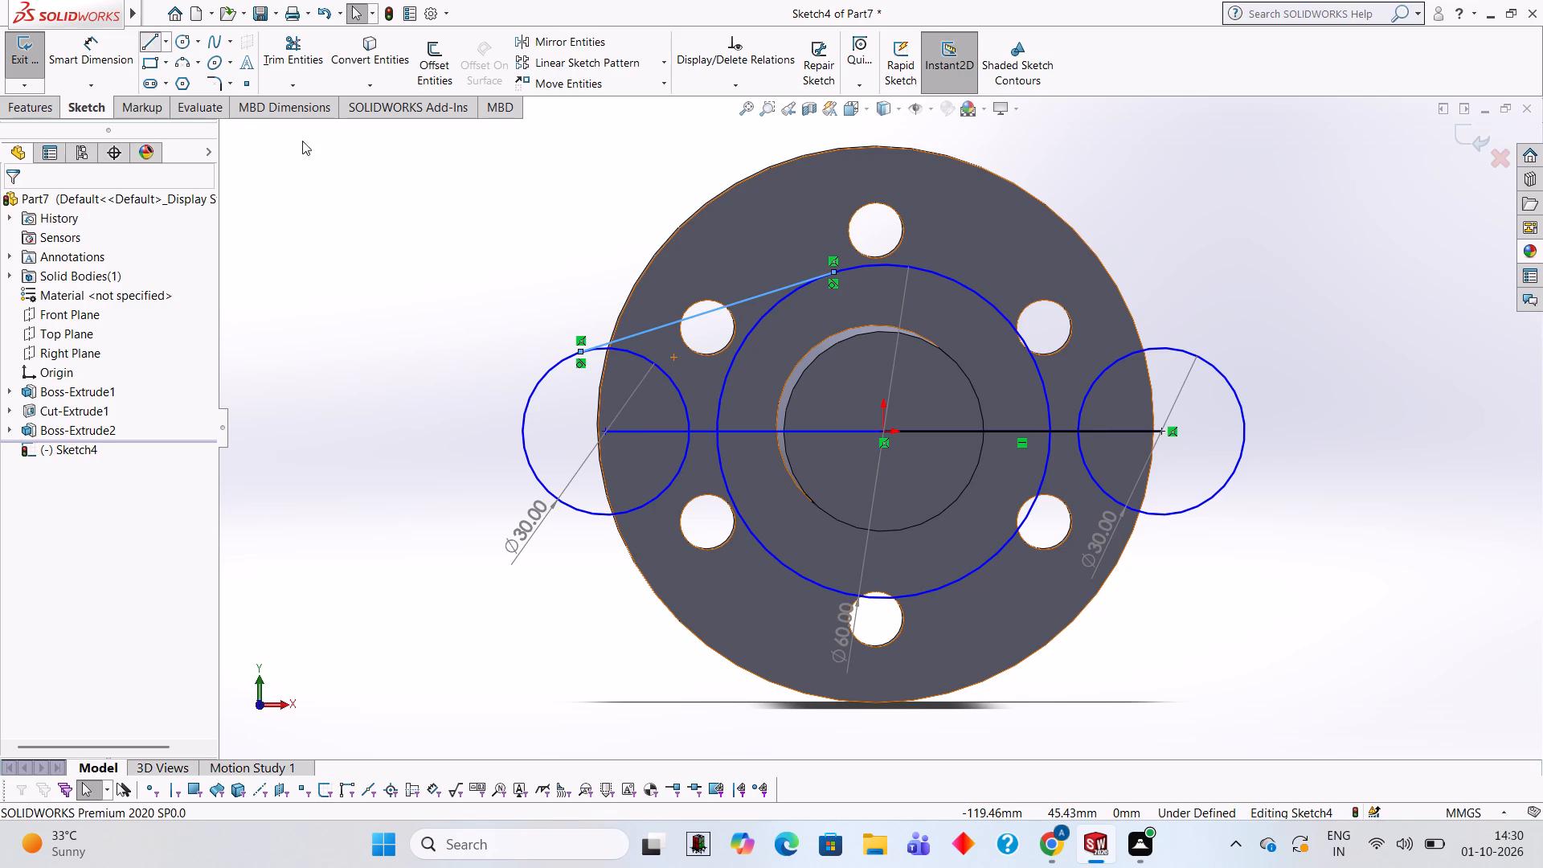
pyautogui.click(578, 510)
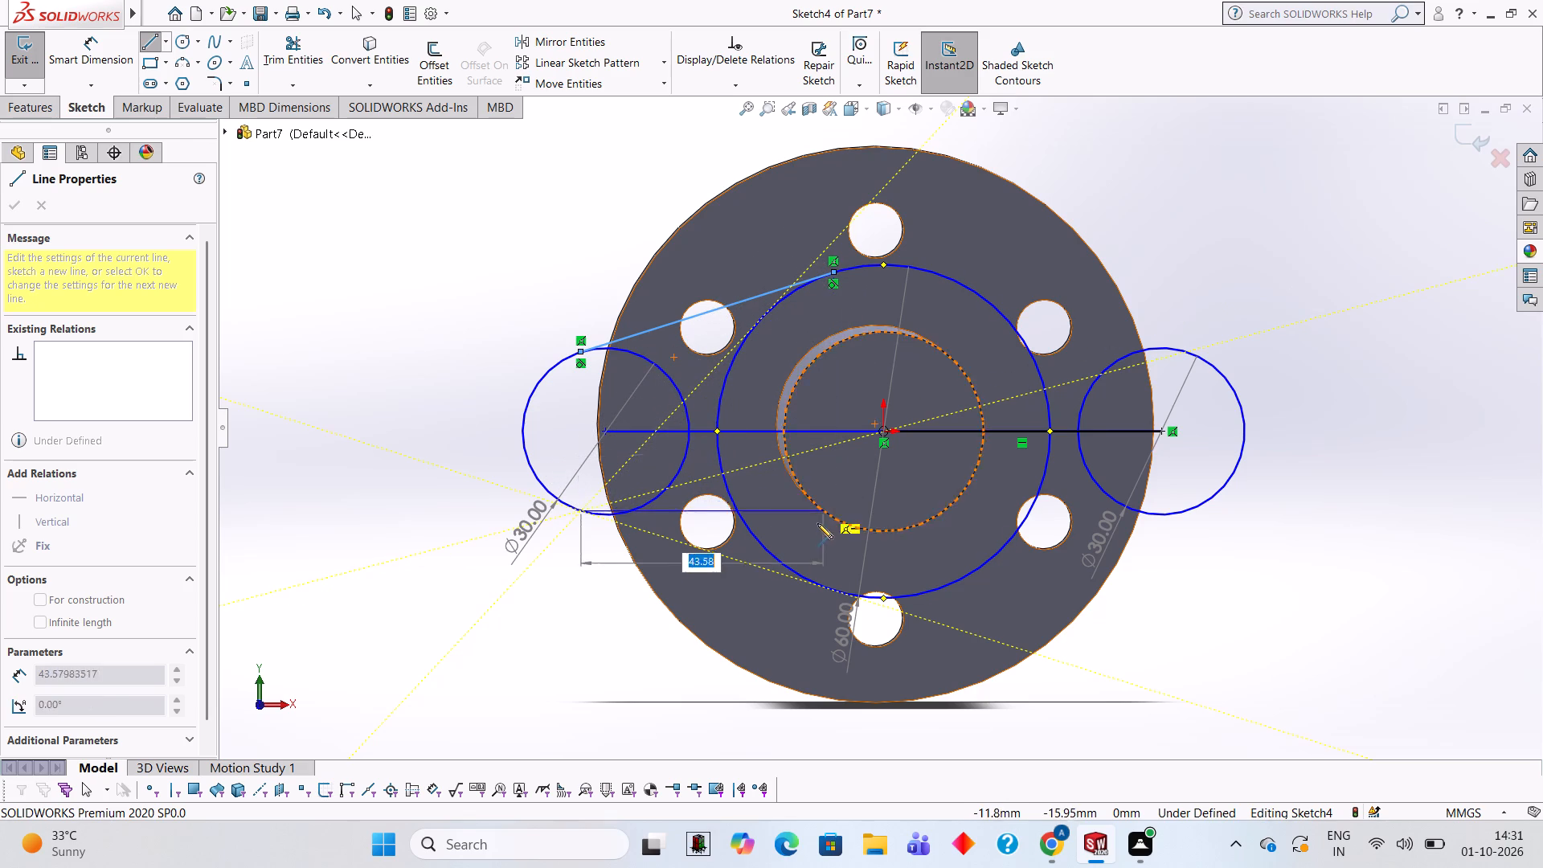
pyautogui.click(834, 588)
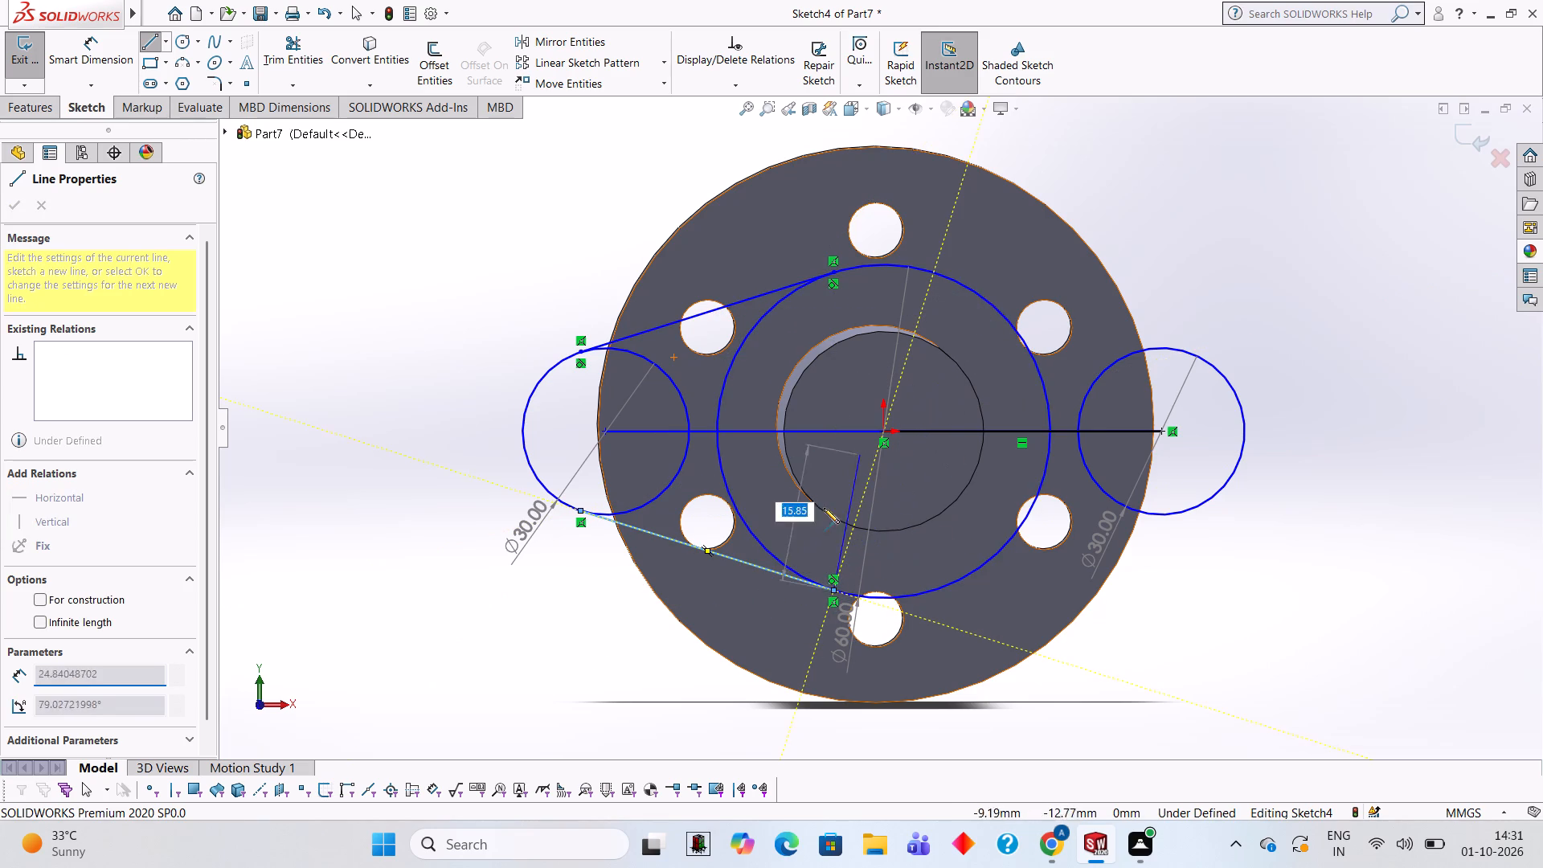
pyautogui.press('Escape')
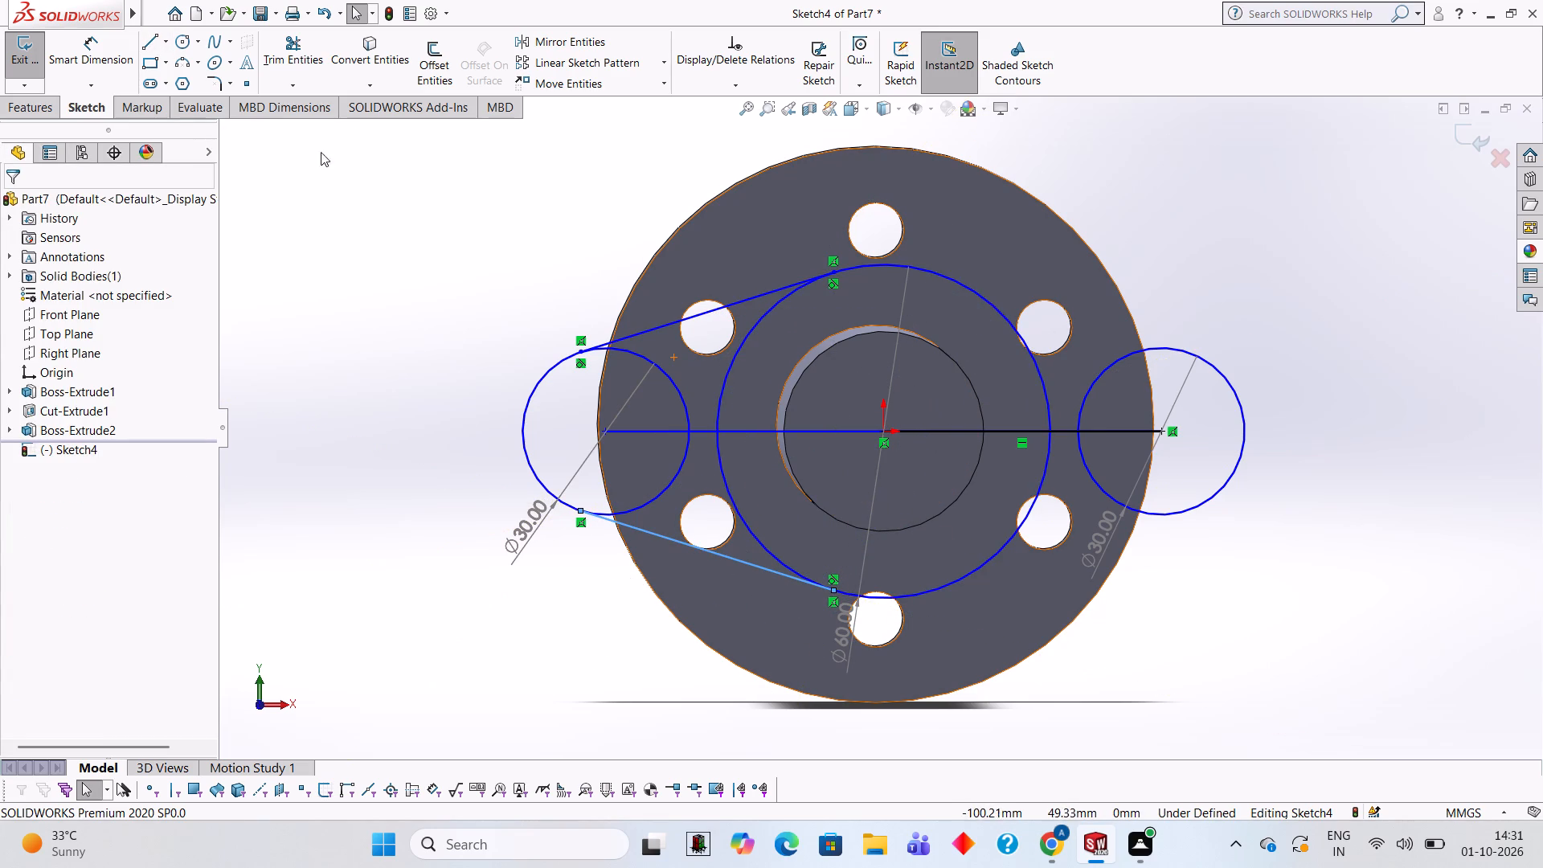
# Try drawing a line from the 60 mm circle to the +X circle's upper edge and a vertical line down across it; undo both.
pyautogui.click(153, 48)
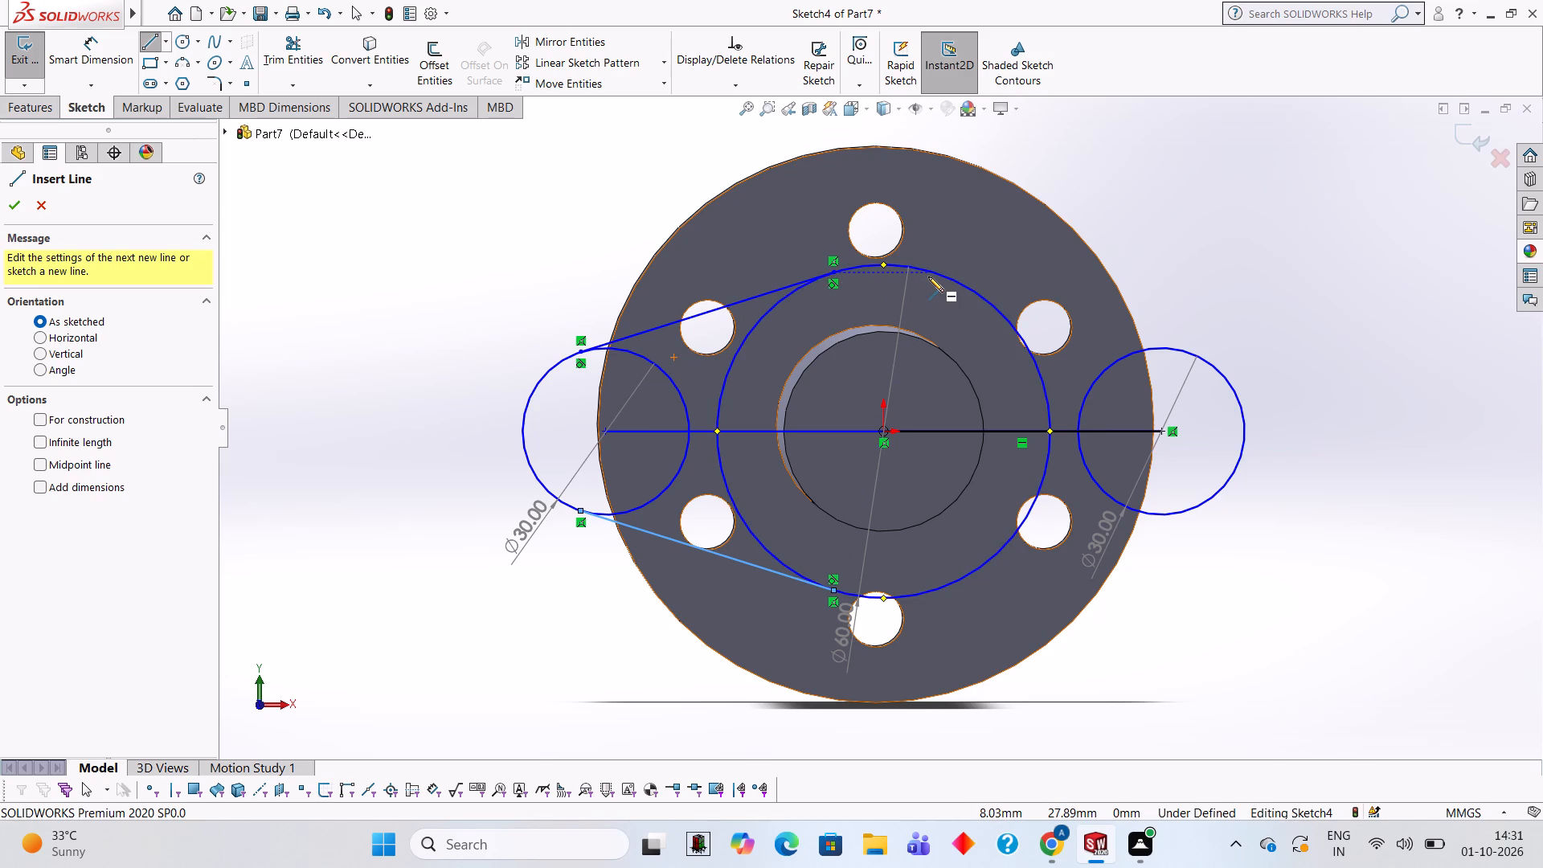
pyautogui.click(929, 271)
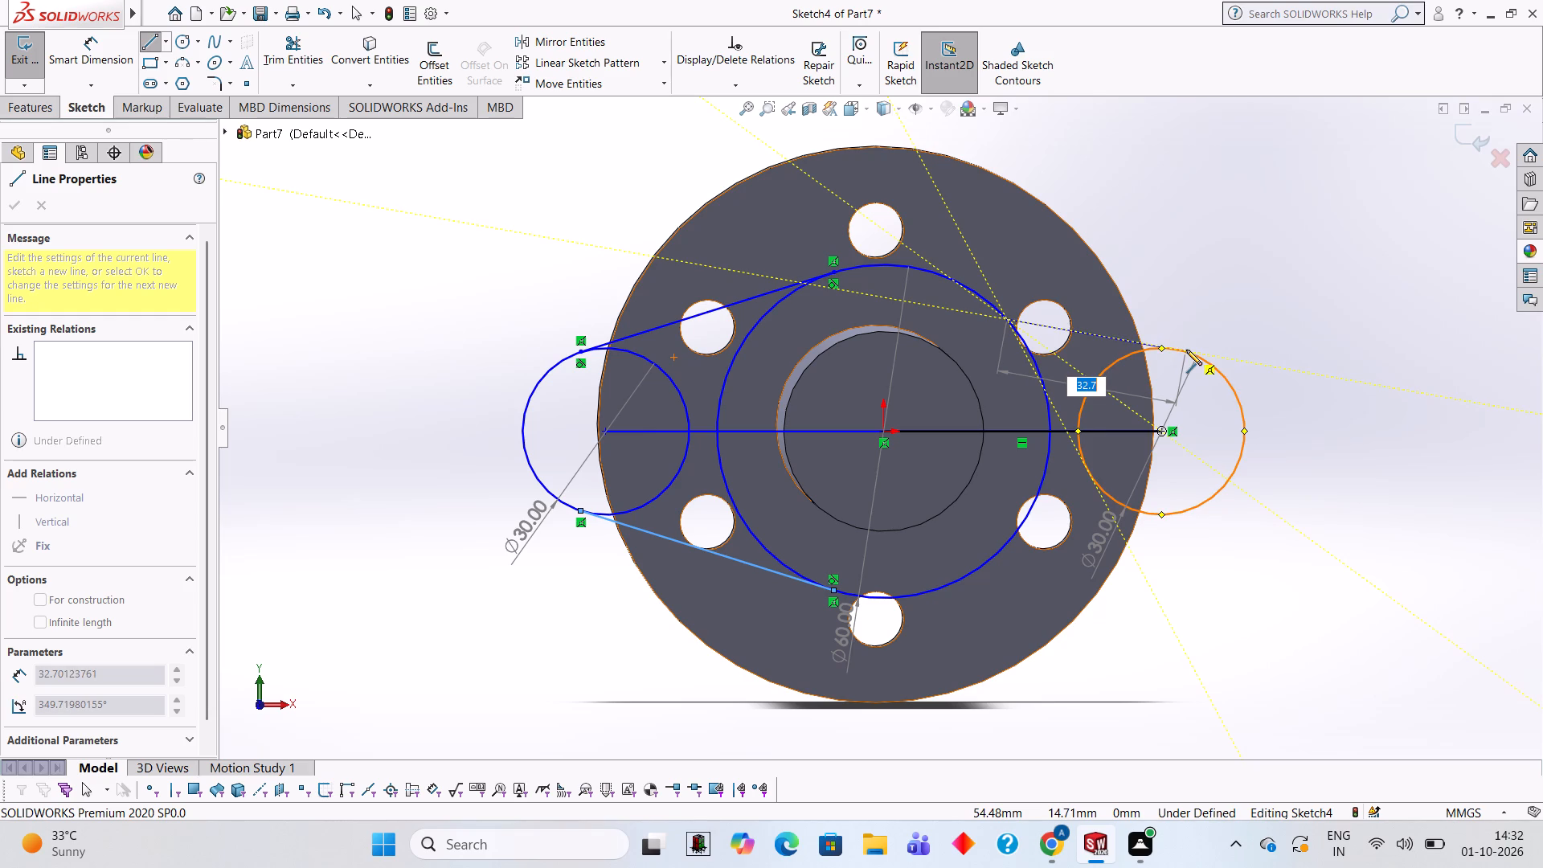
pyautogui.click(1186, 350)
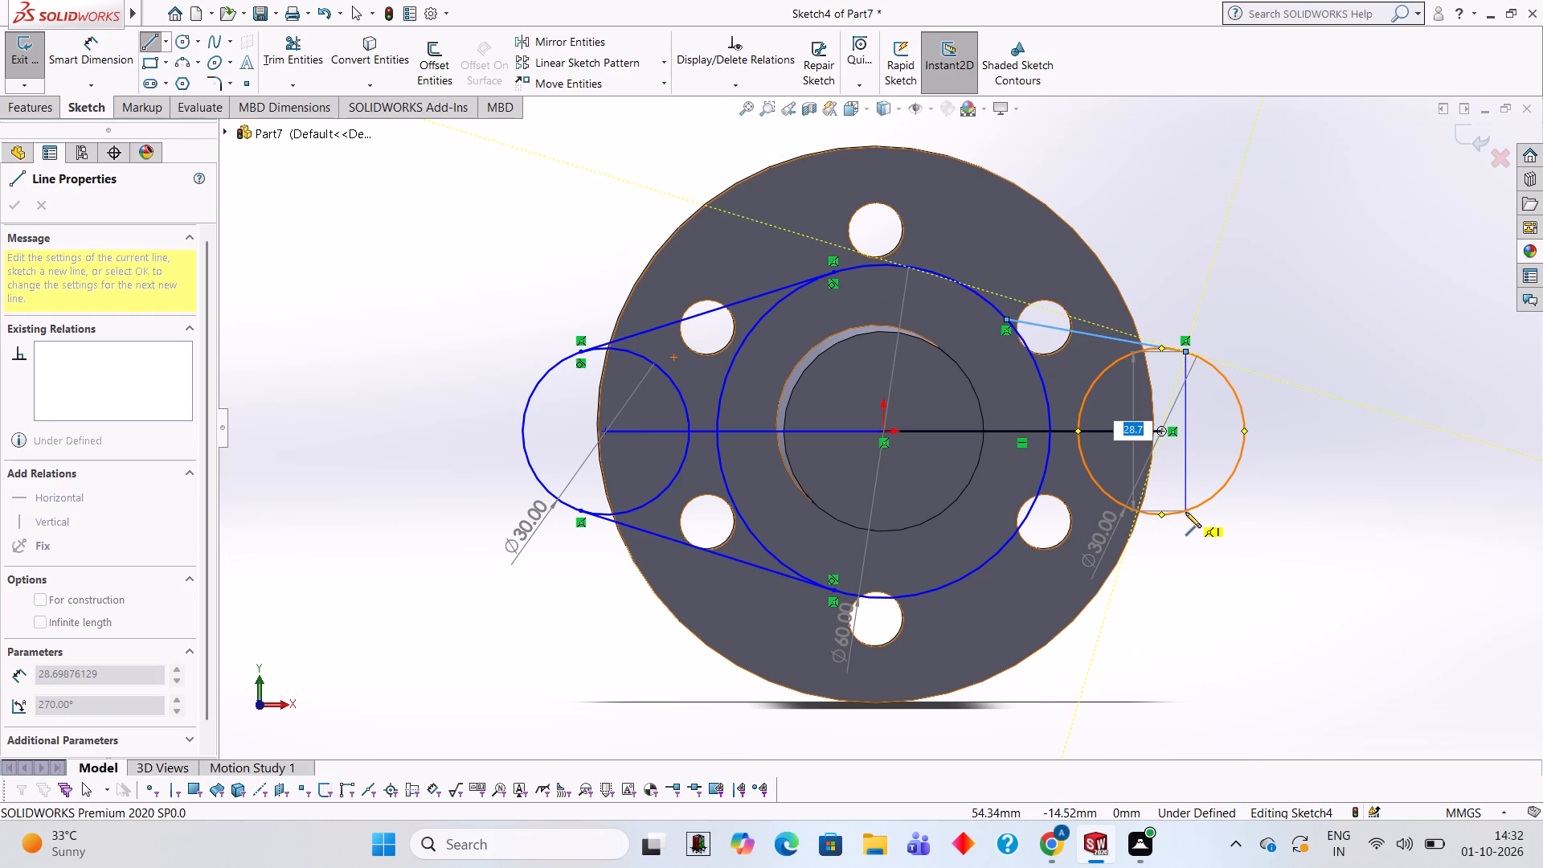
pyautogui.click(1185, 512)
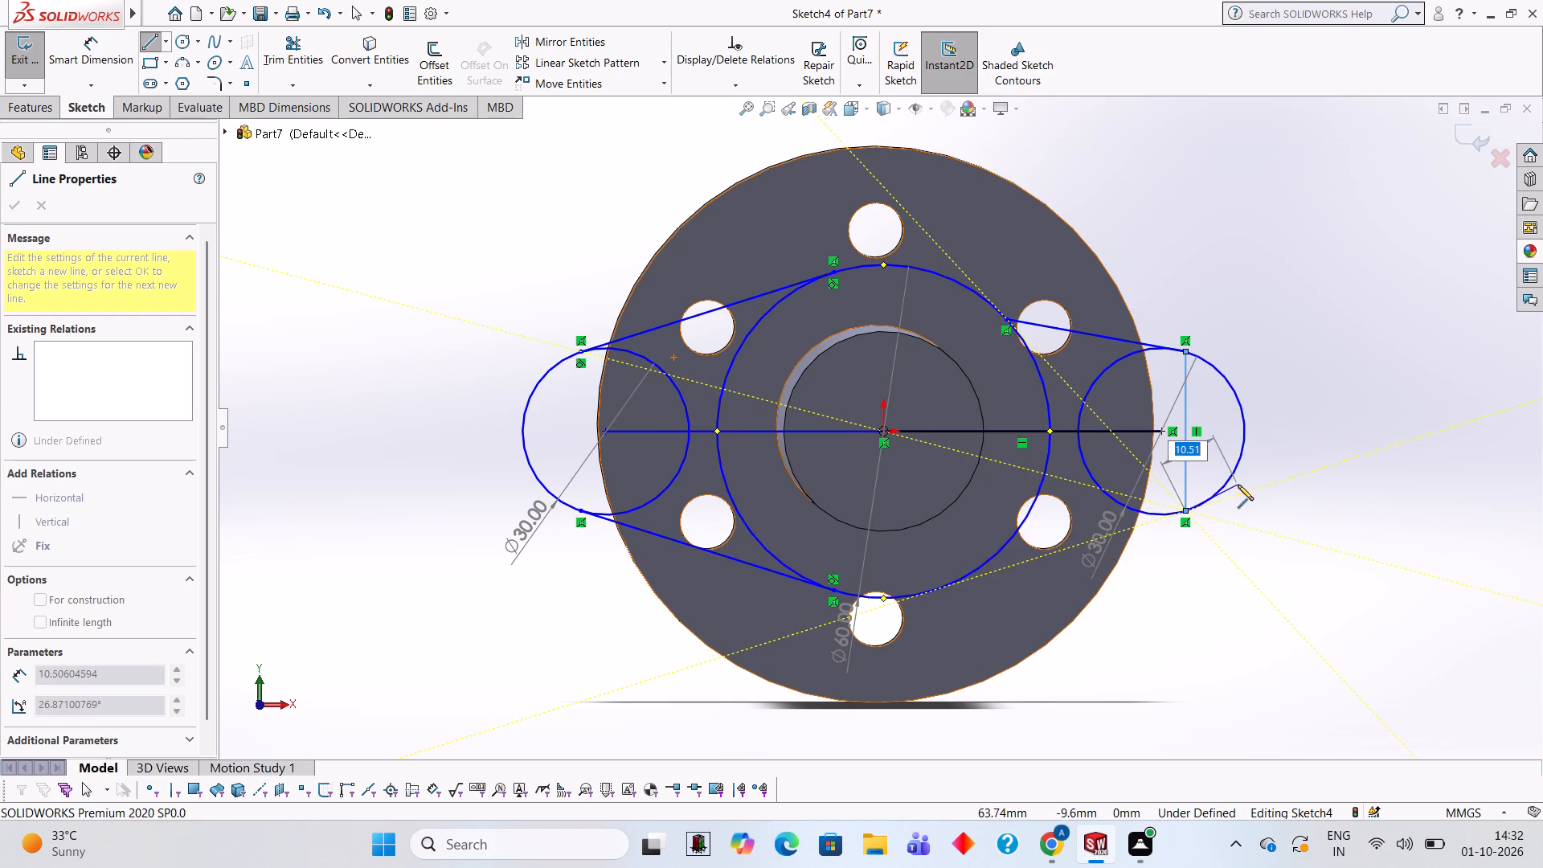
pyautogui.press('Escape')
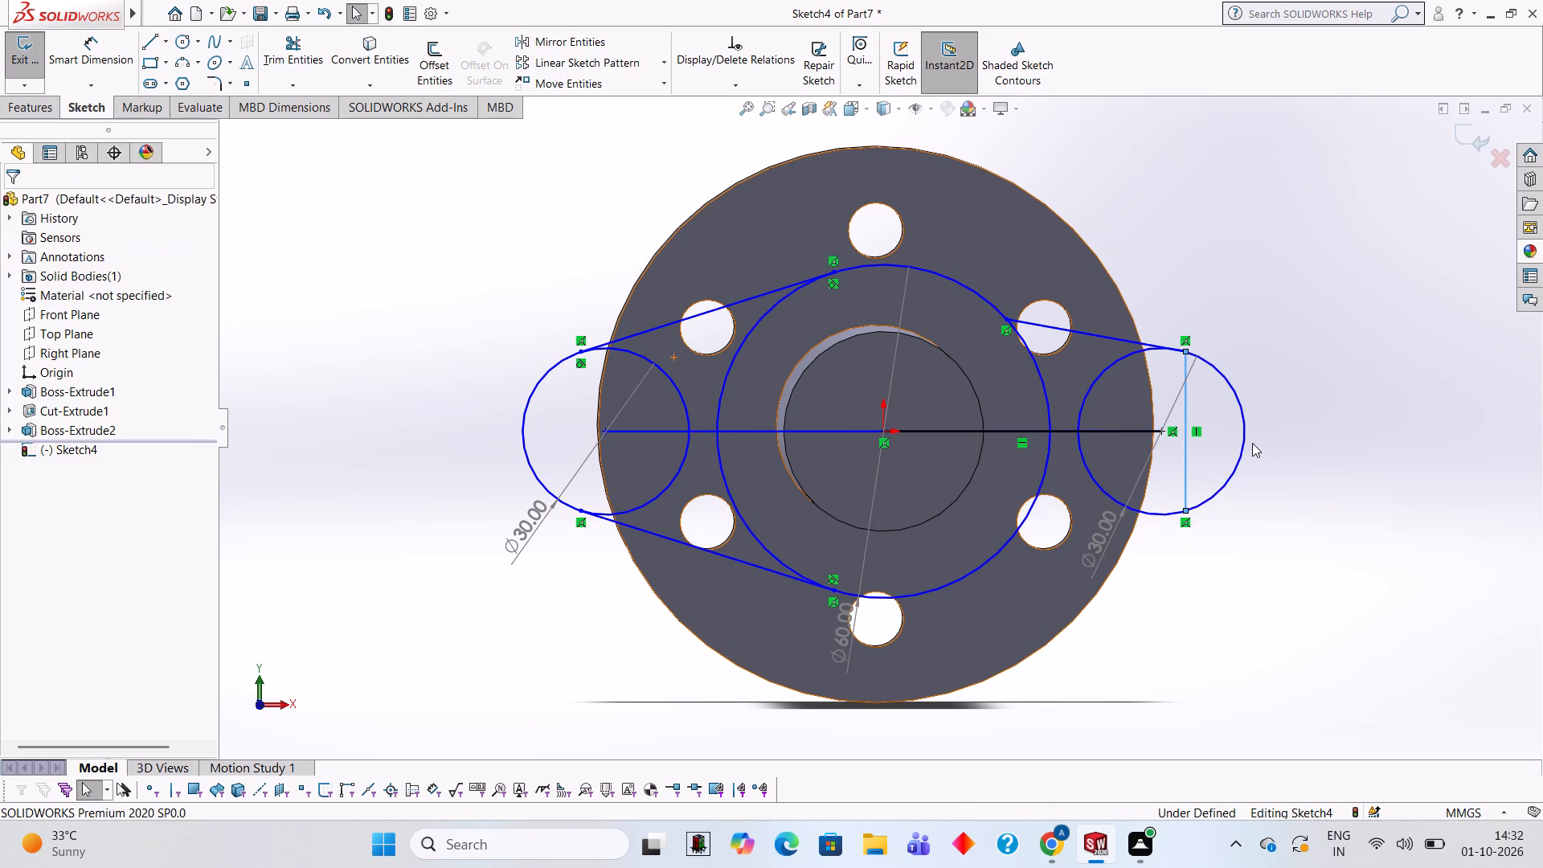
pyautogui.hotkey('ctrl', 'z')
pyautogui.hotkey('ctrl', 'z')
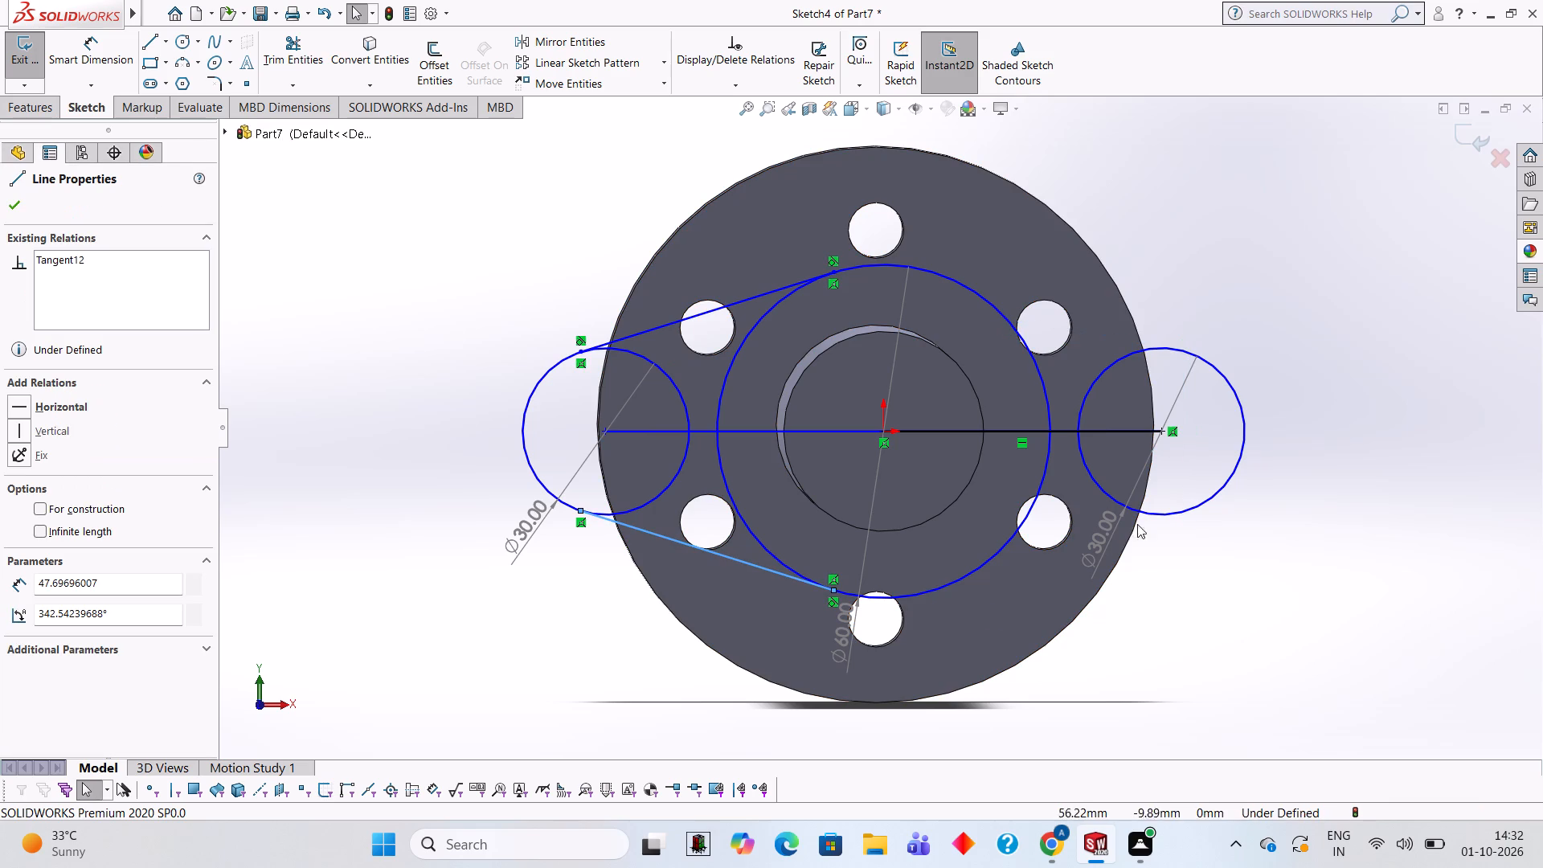
# Draw upper and lower tangent lines, each about 47.7 mm long, between the central 60 mm circle and the +X 30 mm circle.
pyautogui.click(152, 50)
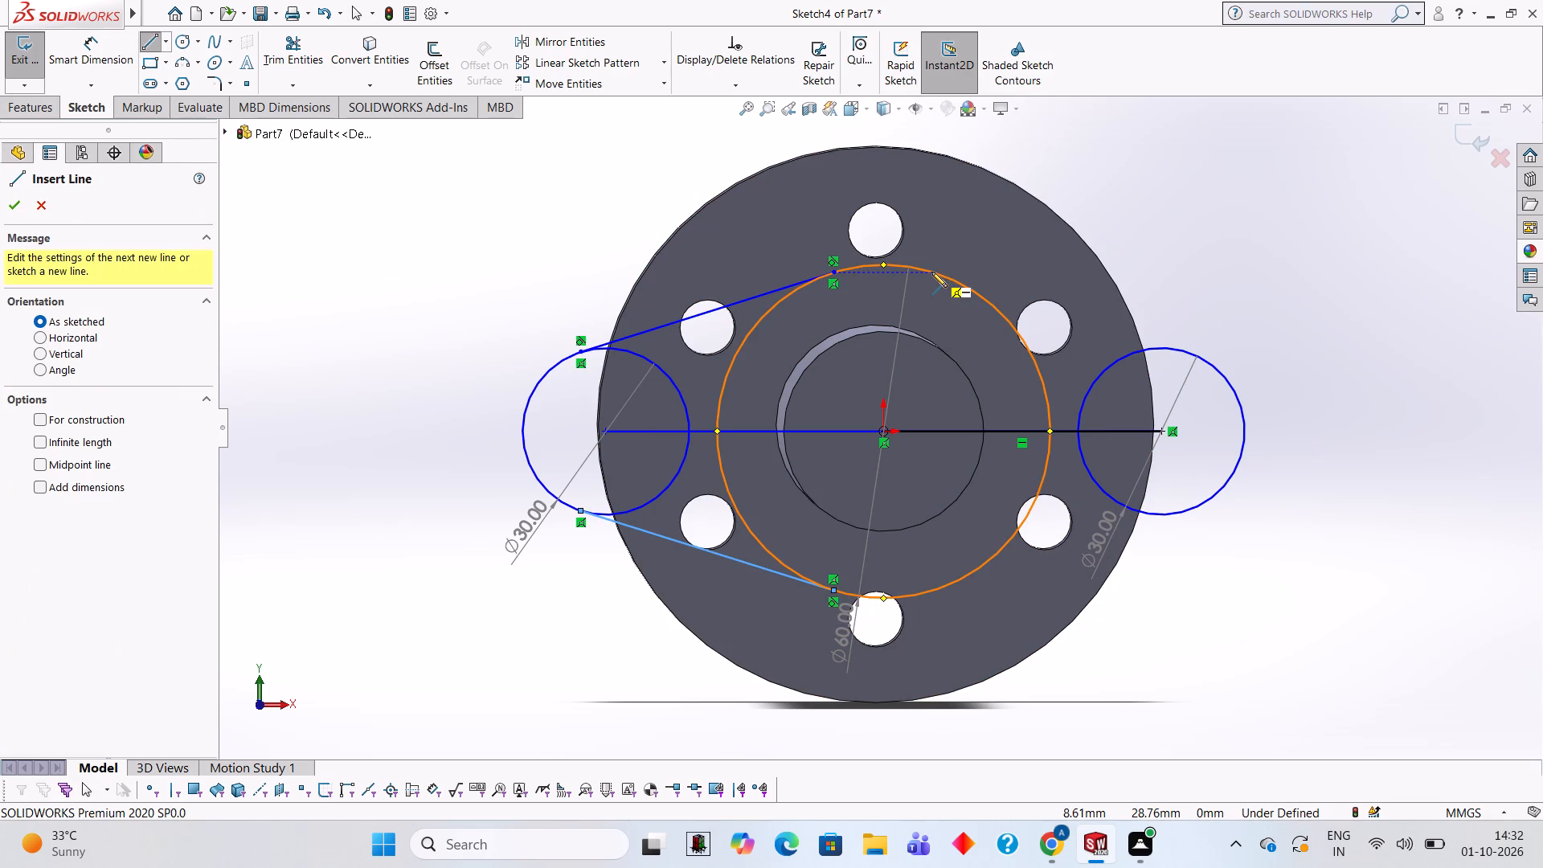
pyautogui.click(931, 272)
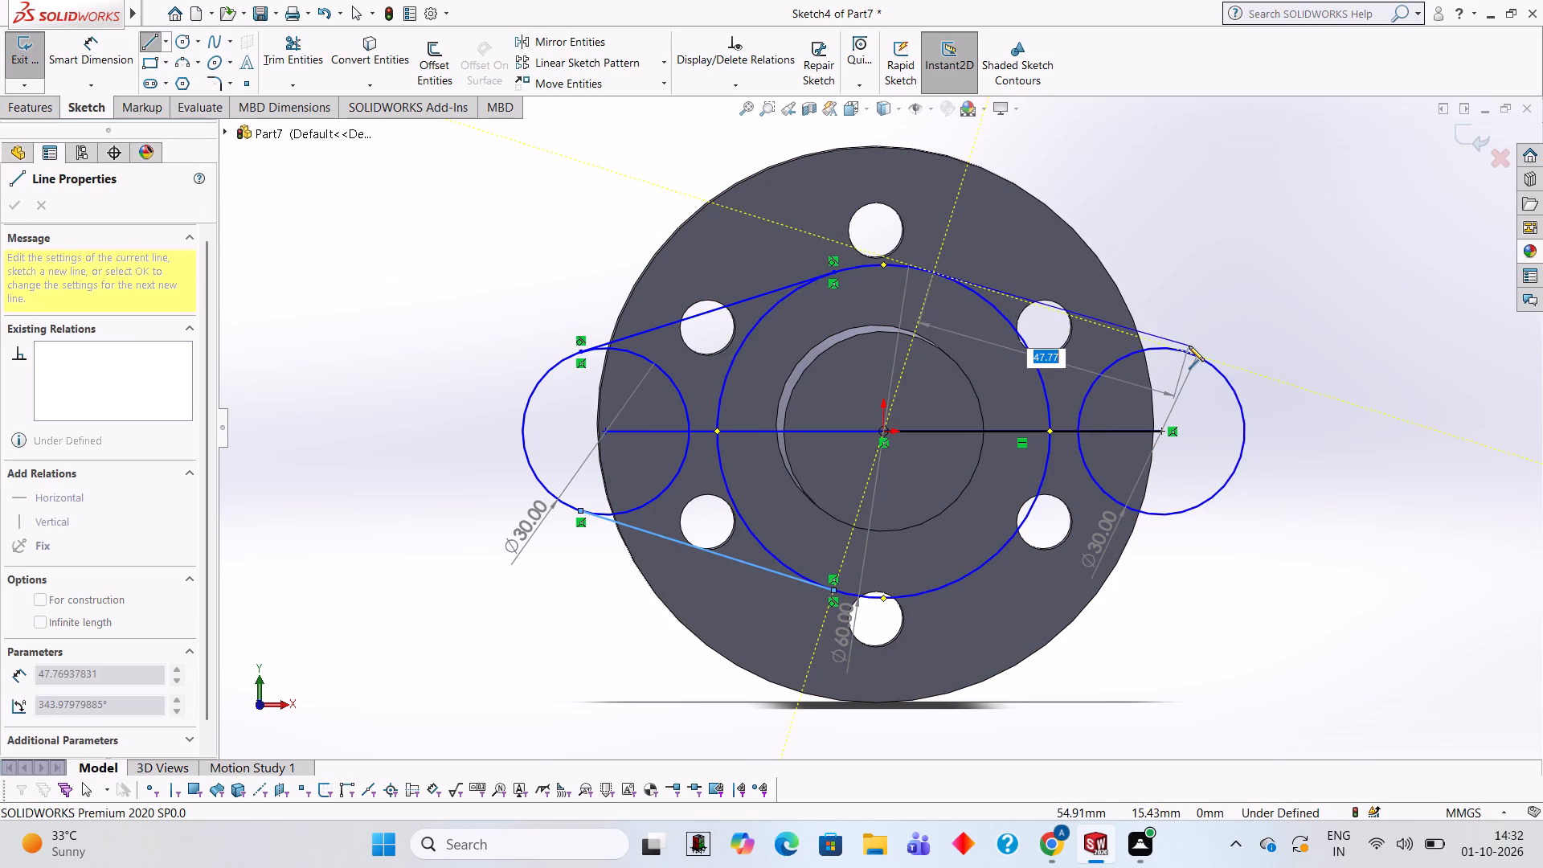
pyautogui.click(1188, 353)
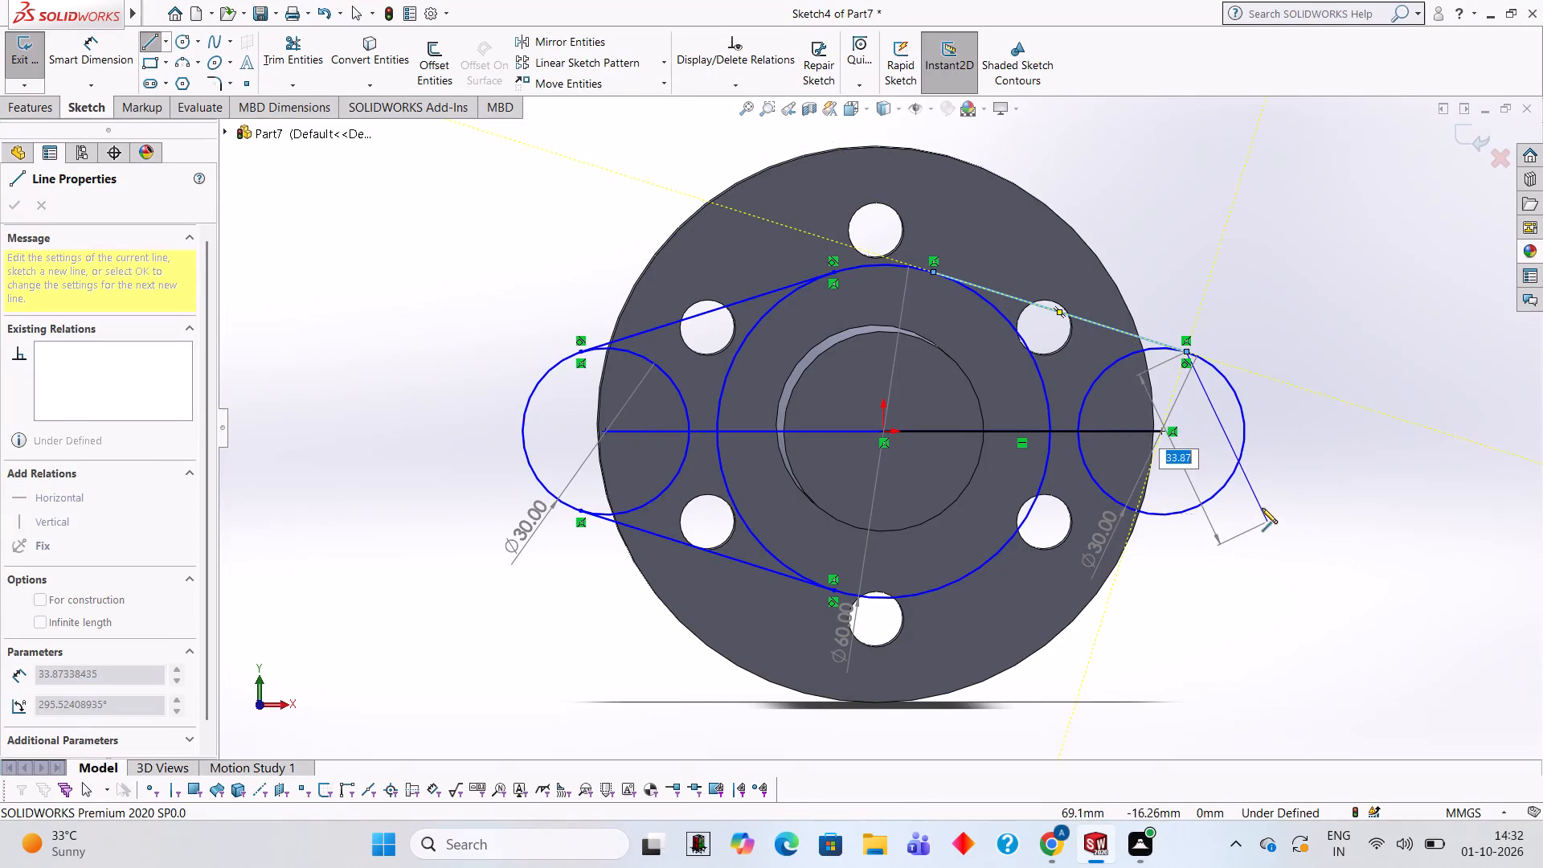
pyautogui.press('Escape')
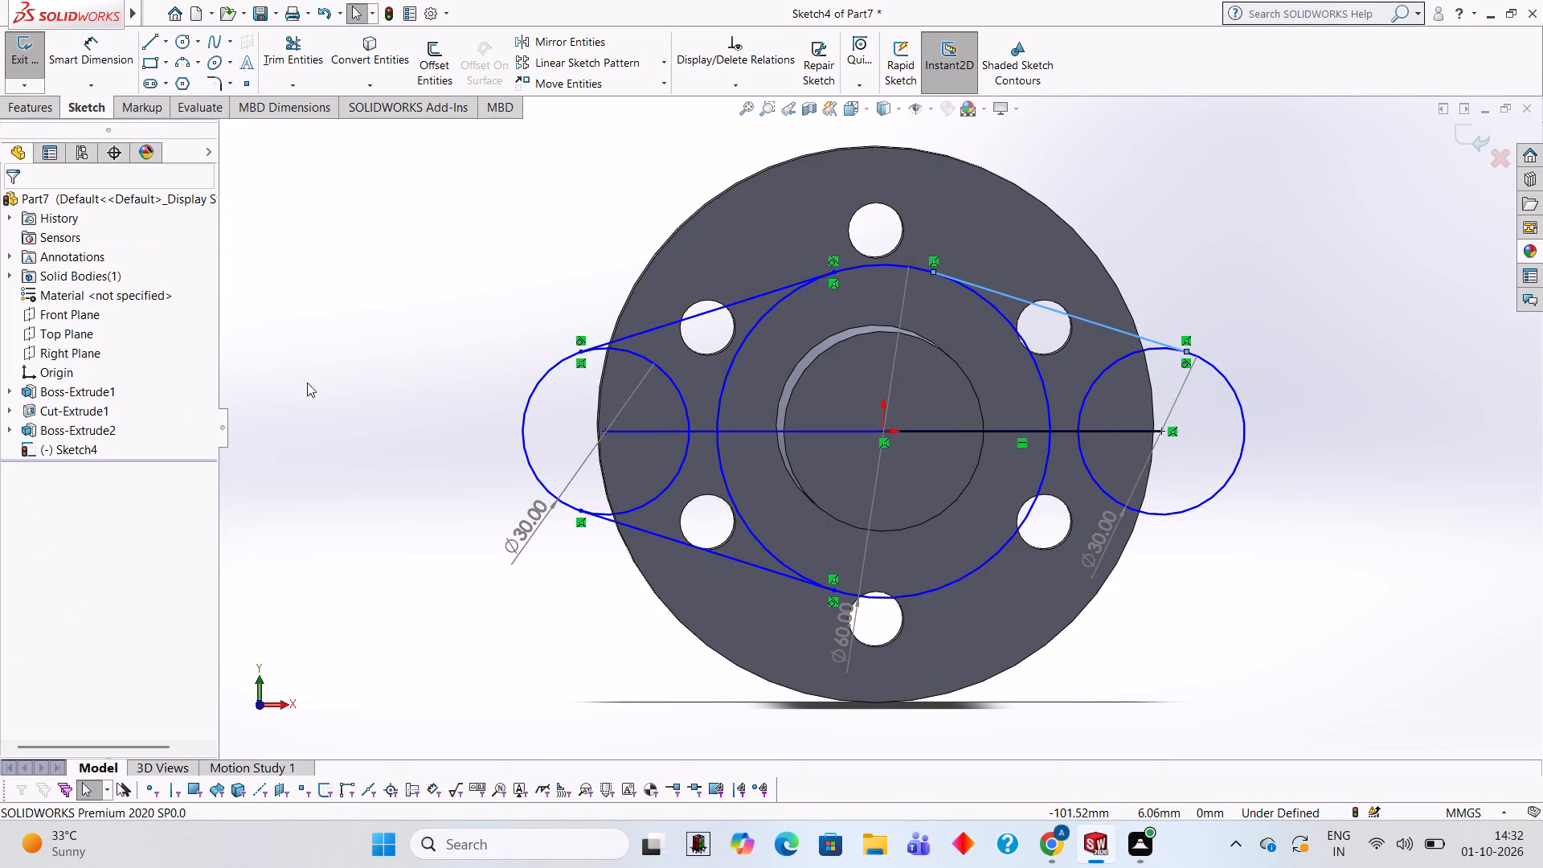
pyautogui.click(146, 45)
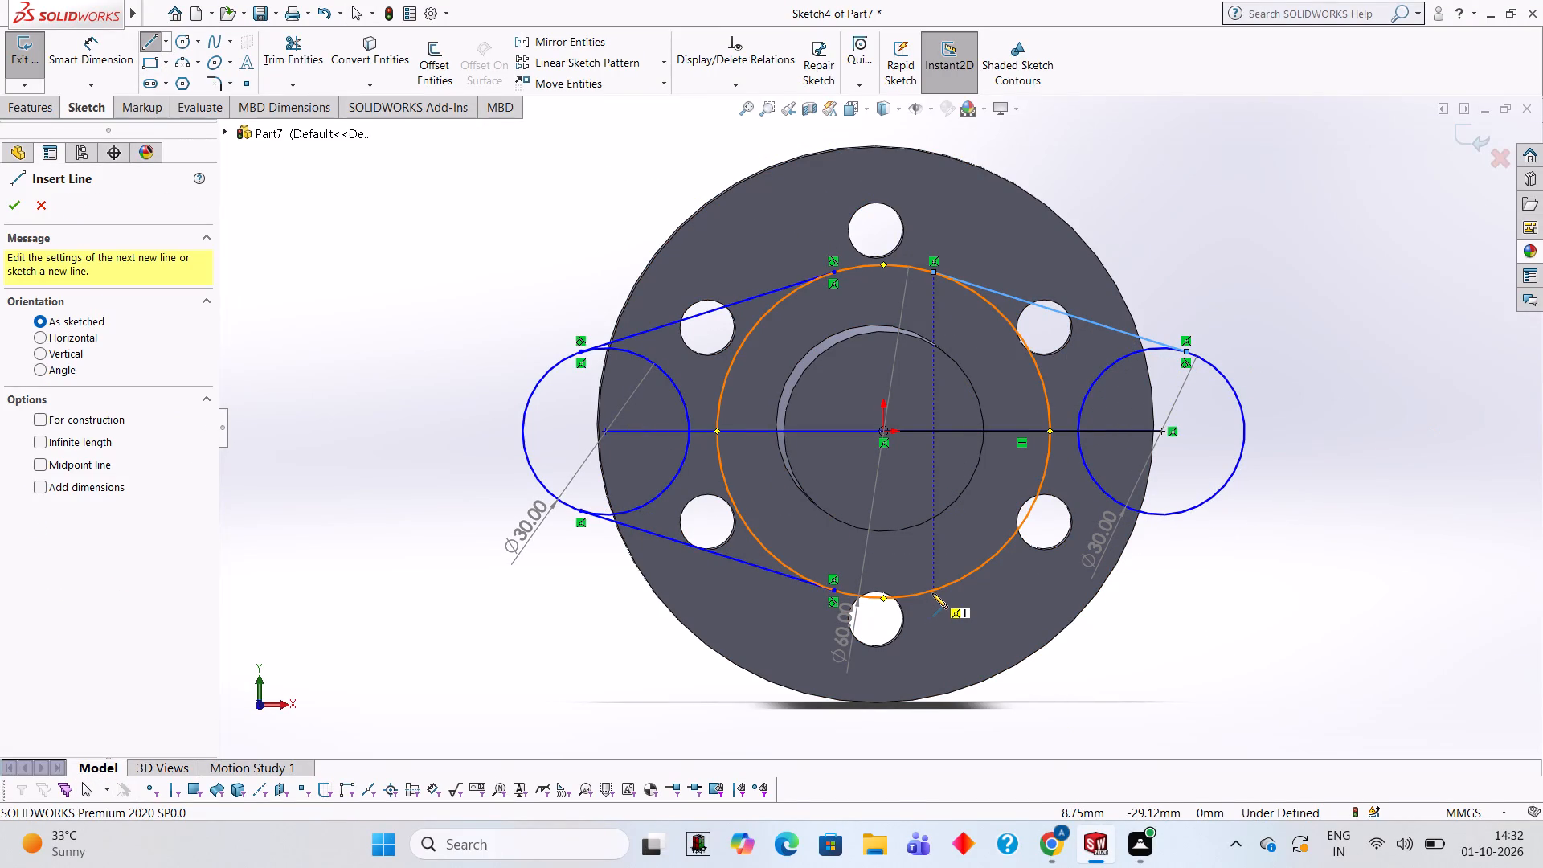
pyautogui.click(932, 593)
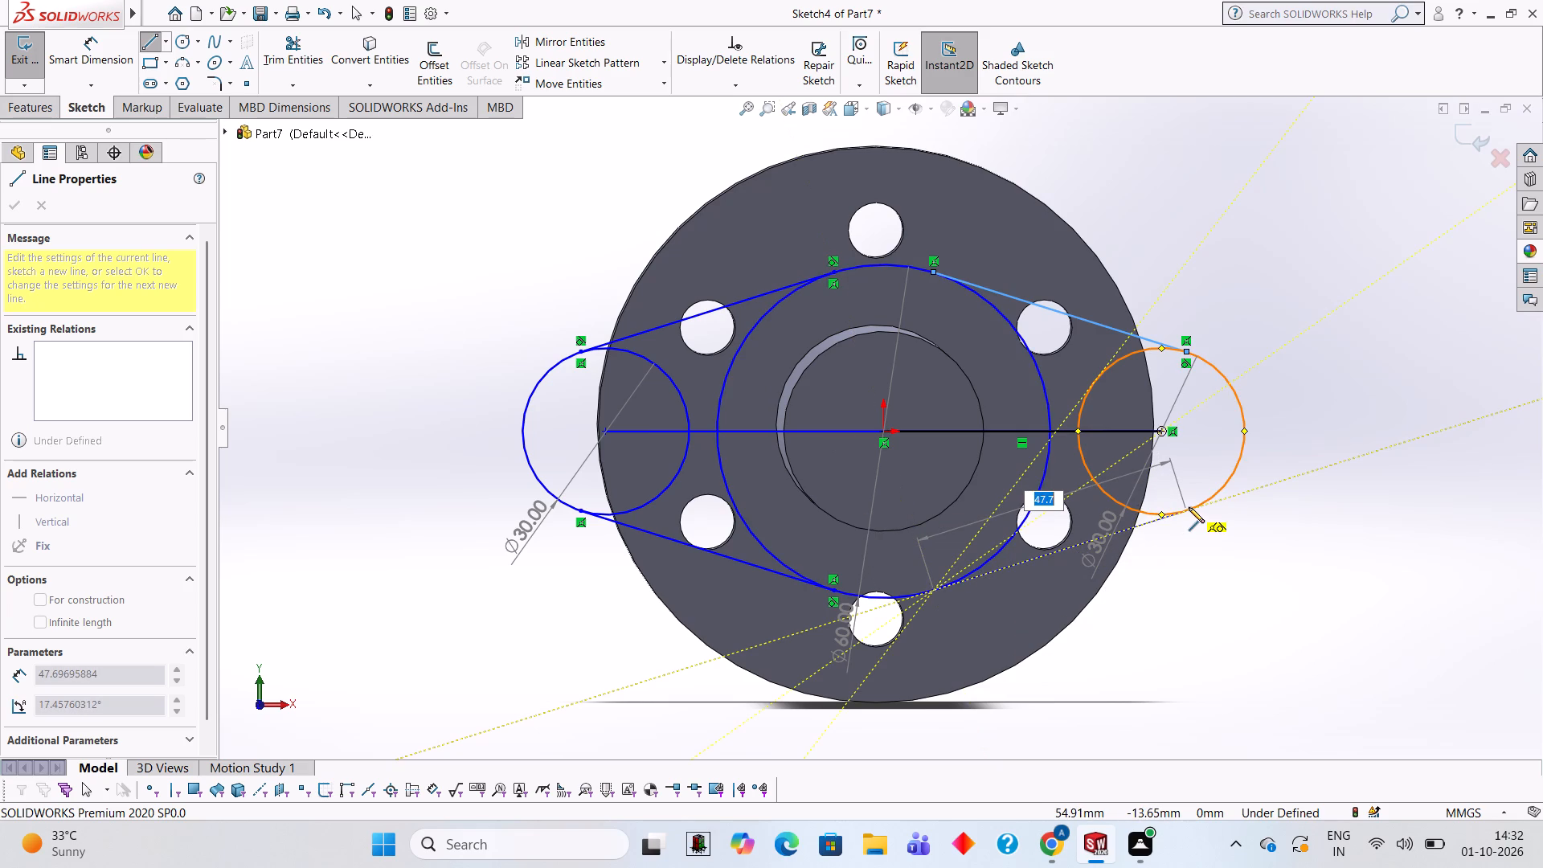
pyautogui.click(1189, 507)
pyautogui.press('Escape')
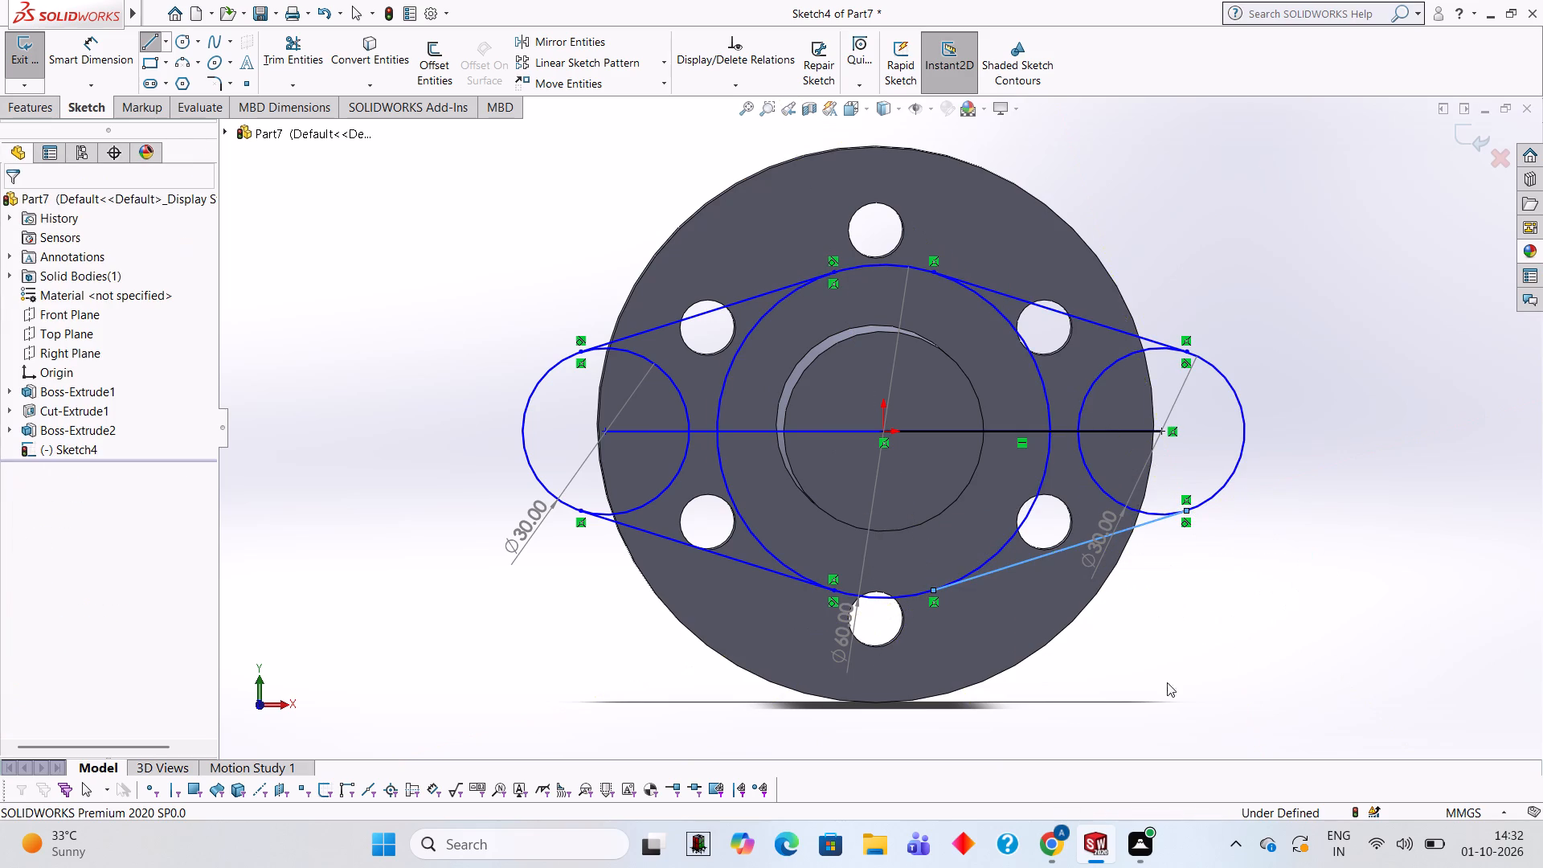
# Trim the -X circle's inner arc, the horizontal line on the -X side and the 60 mm circle's -X arc.
pyautogui.click(318, 57)
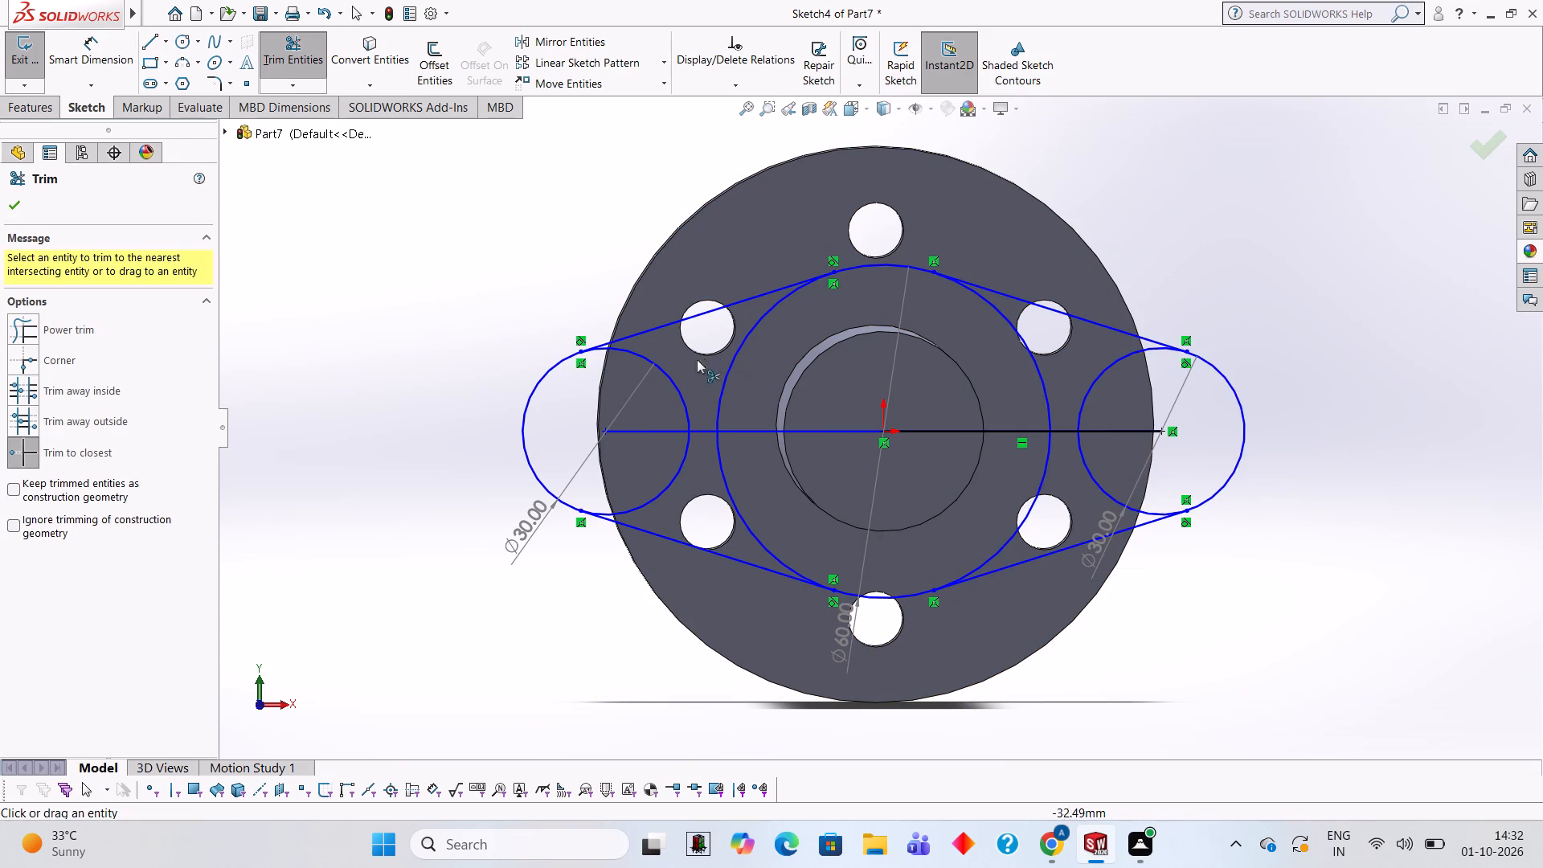
pyautogui.click(661, 367)
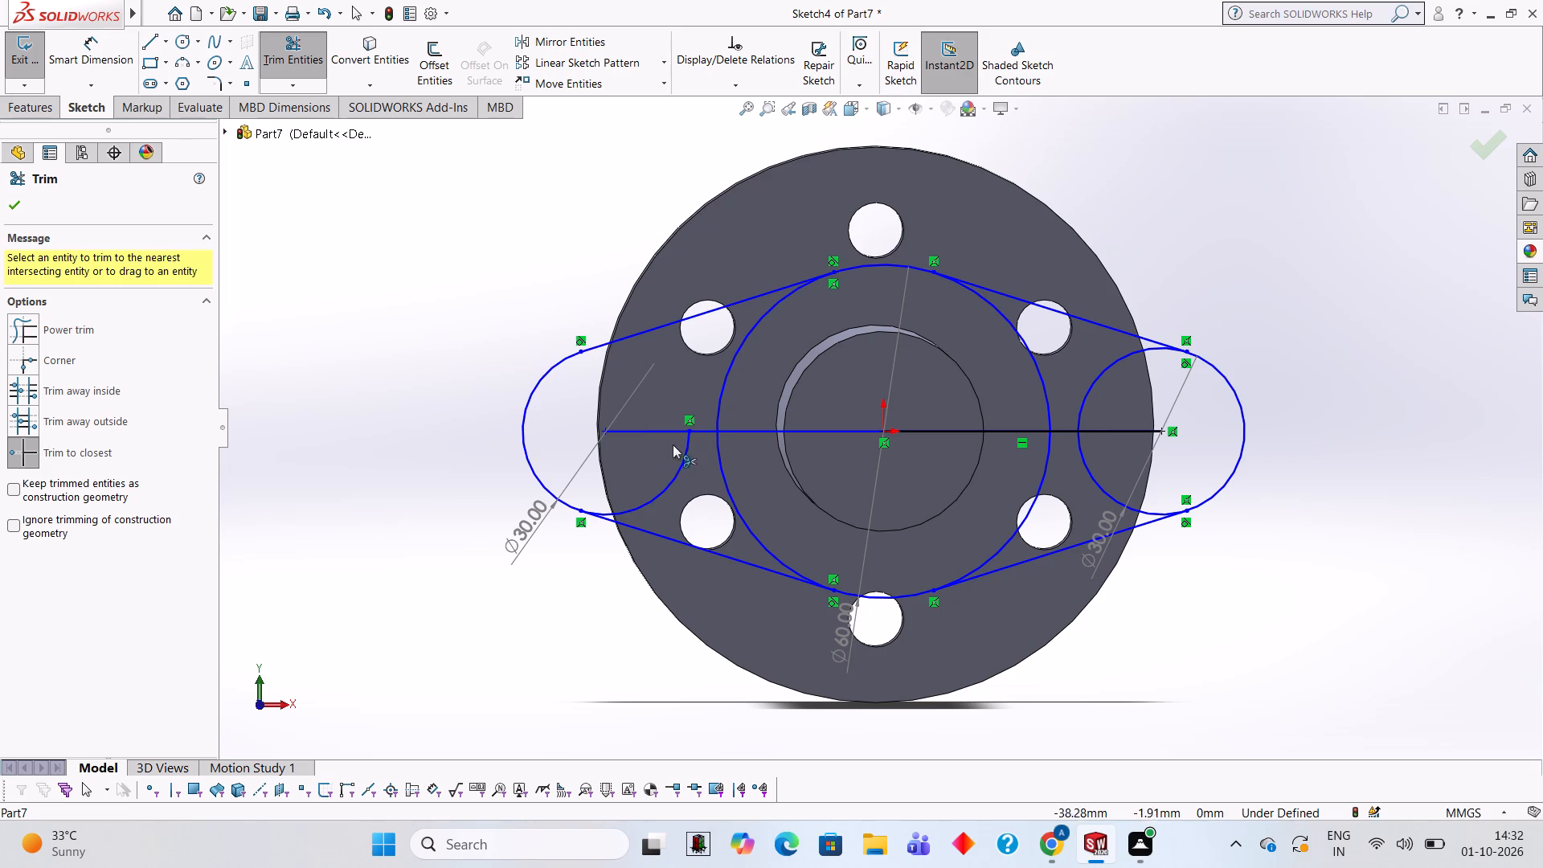
pyautogui.click(679, 465)
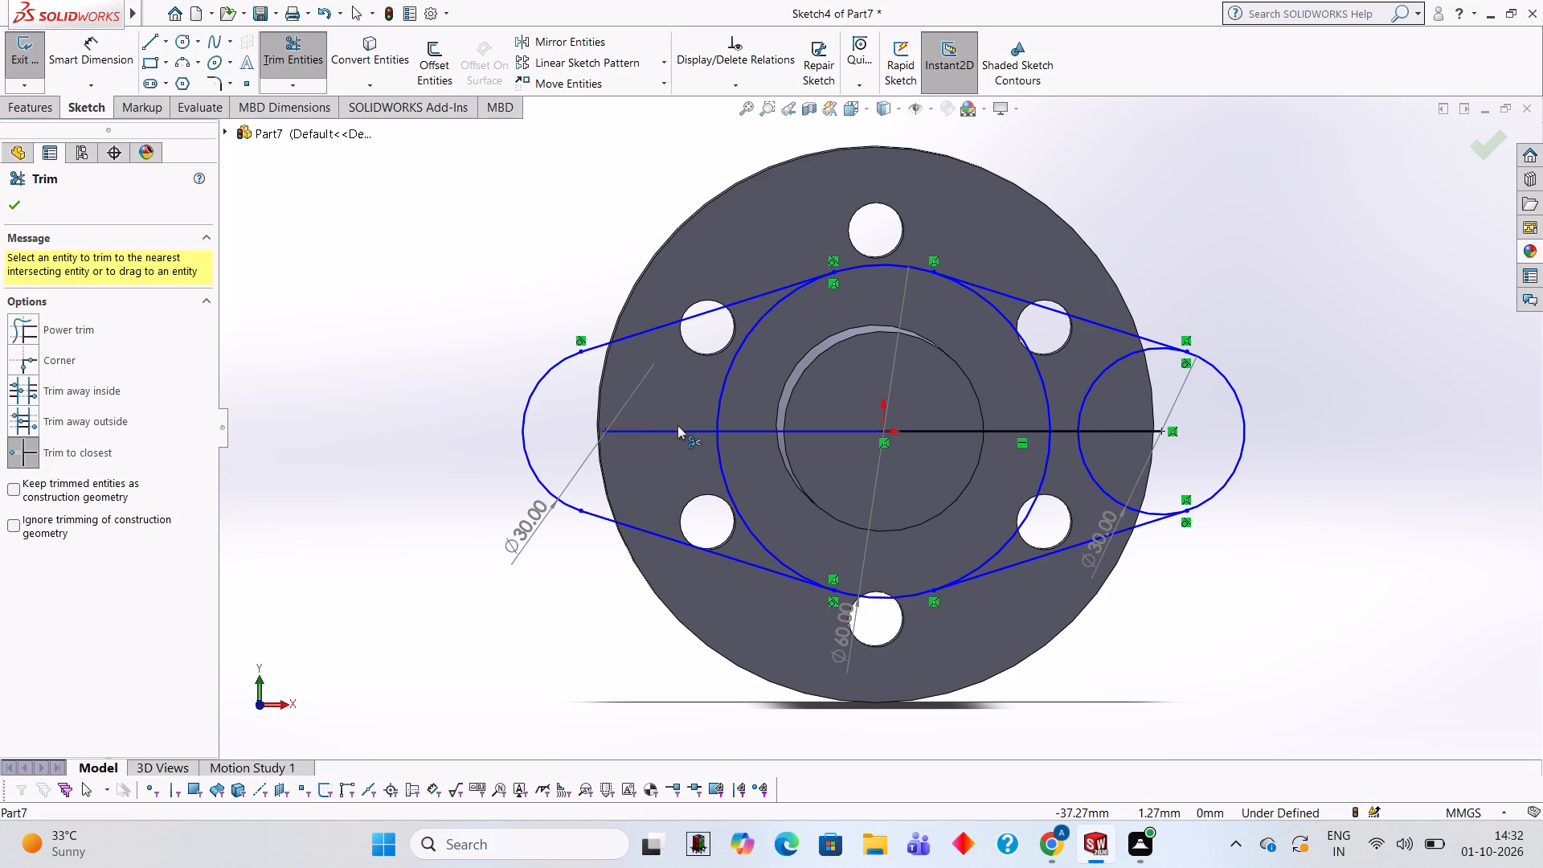
pyautogui.click(683, 430)
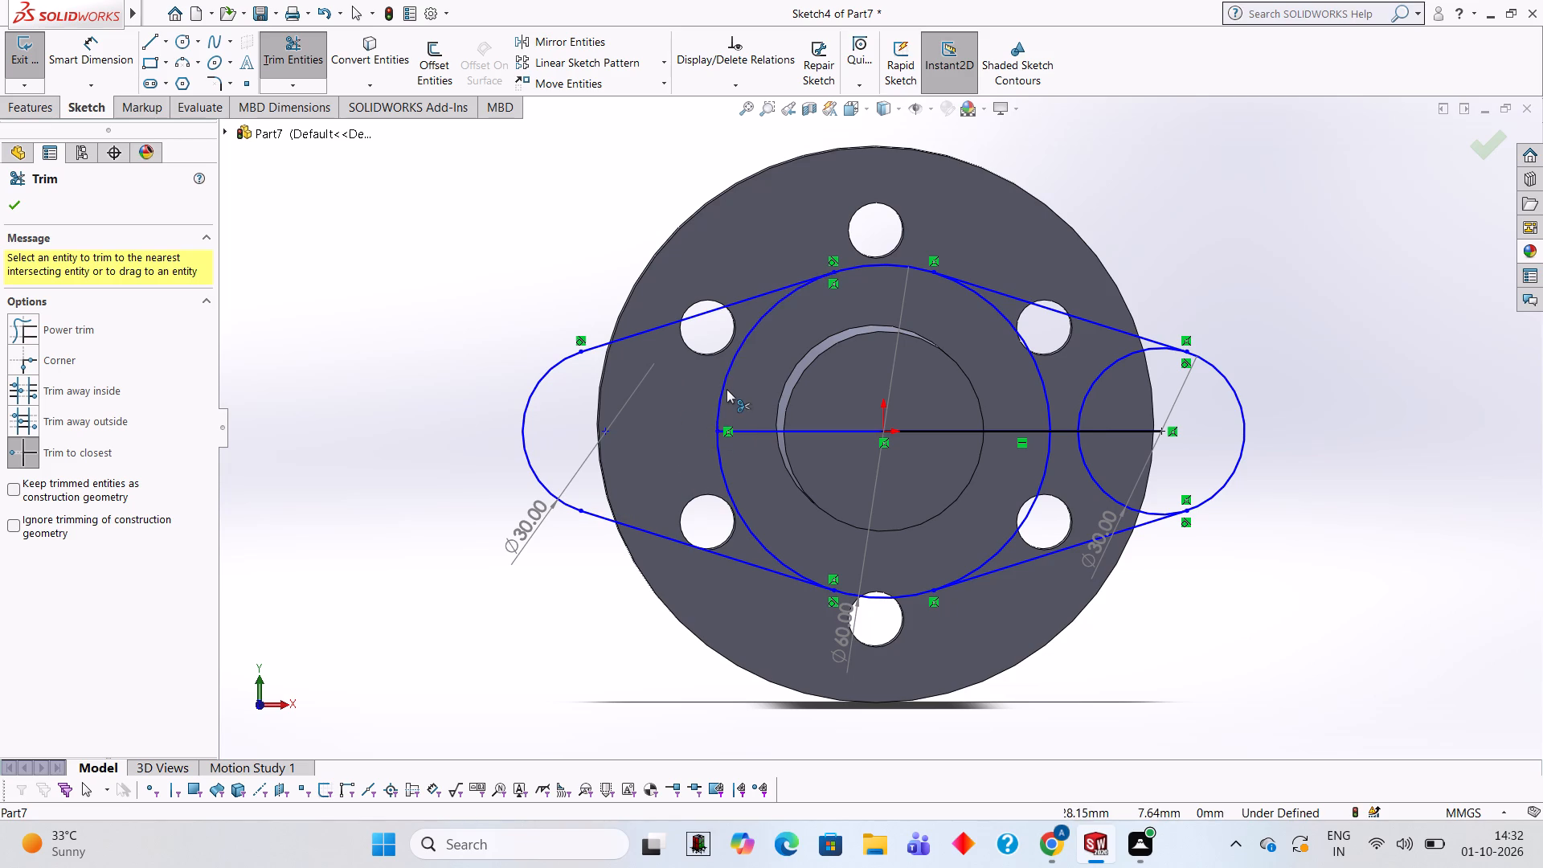
pyautogui.click(722, 389)
pyautogui.click(729, 430)
pyautogui.click(718, 455)
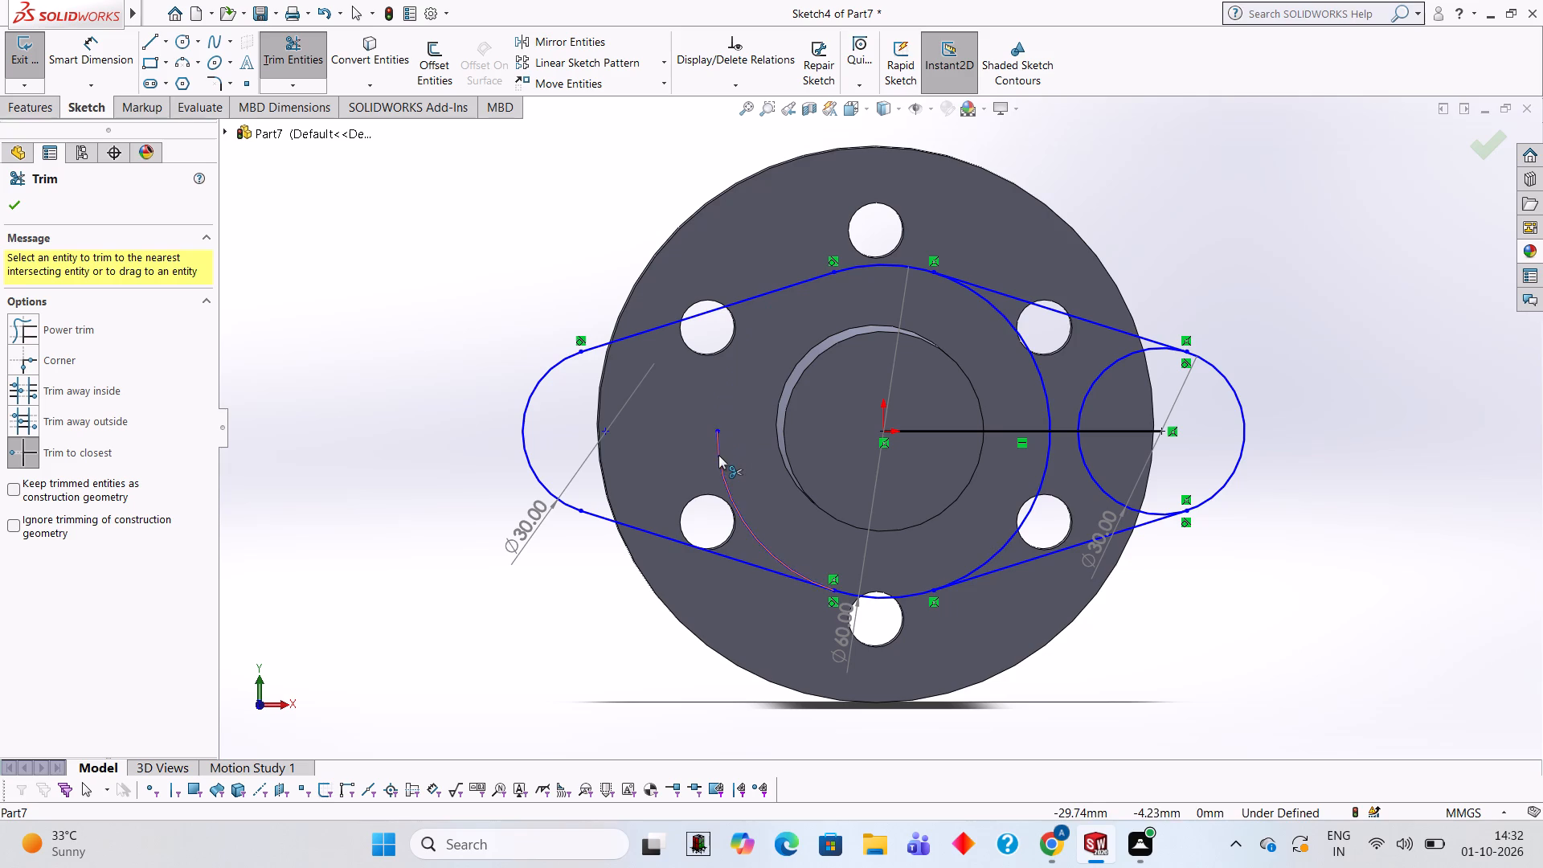
# Trim the horizontal line on the +X side, the 60 mm circle's +X arc and the +X circle's inner arc.
pyautogui.click(939, 432)
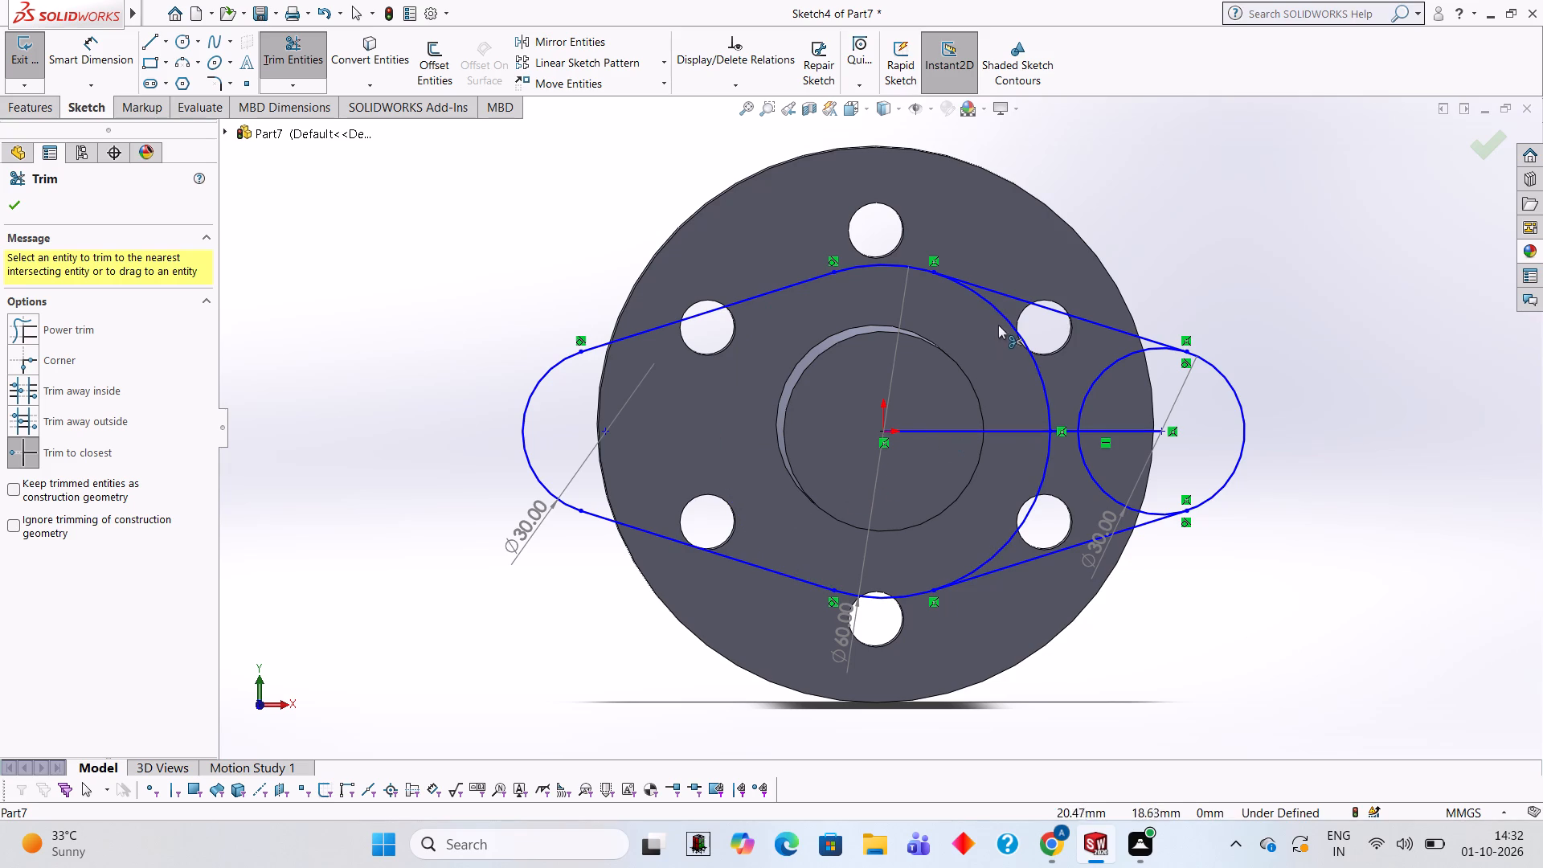
pyautogui.click(1005, 312)
pyautogui.click(1062, 437)
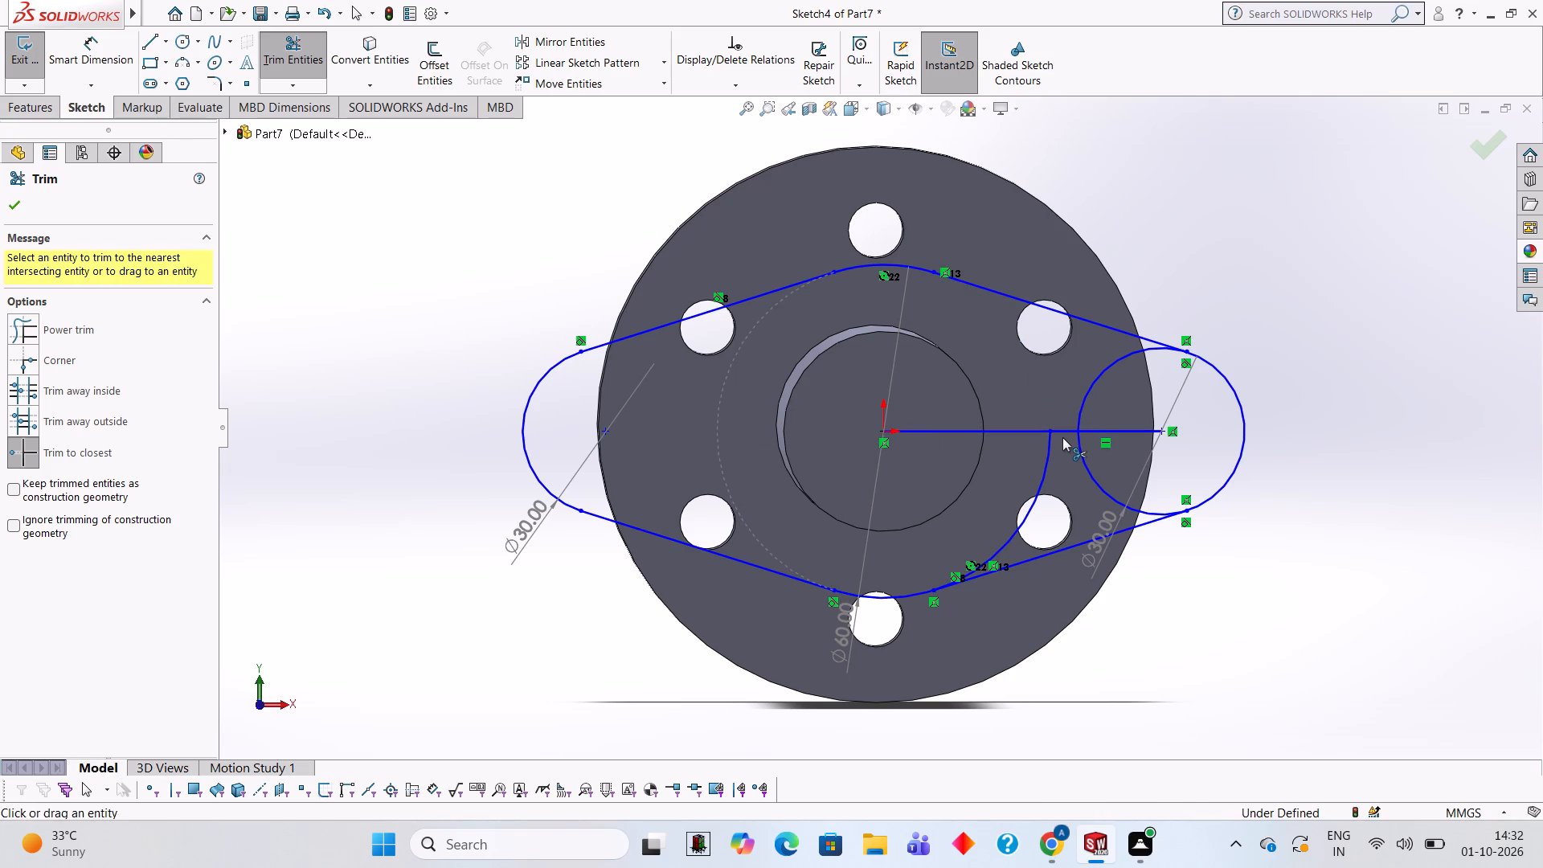
pyautogui.click(1062, 436)
pyautogui.click(1104, 430)
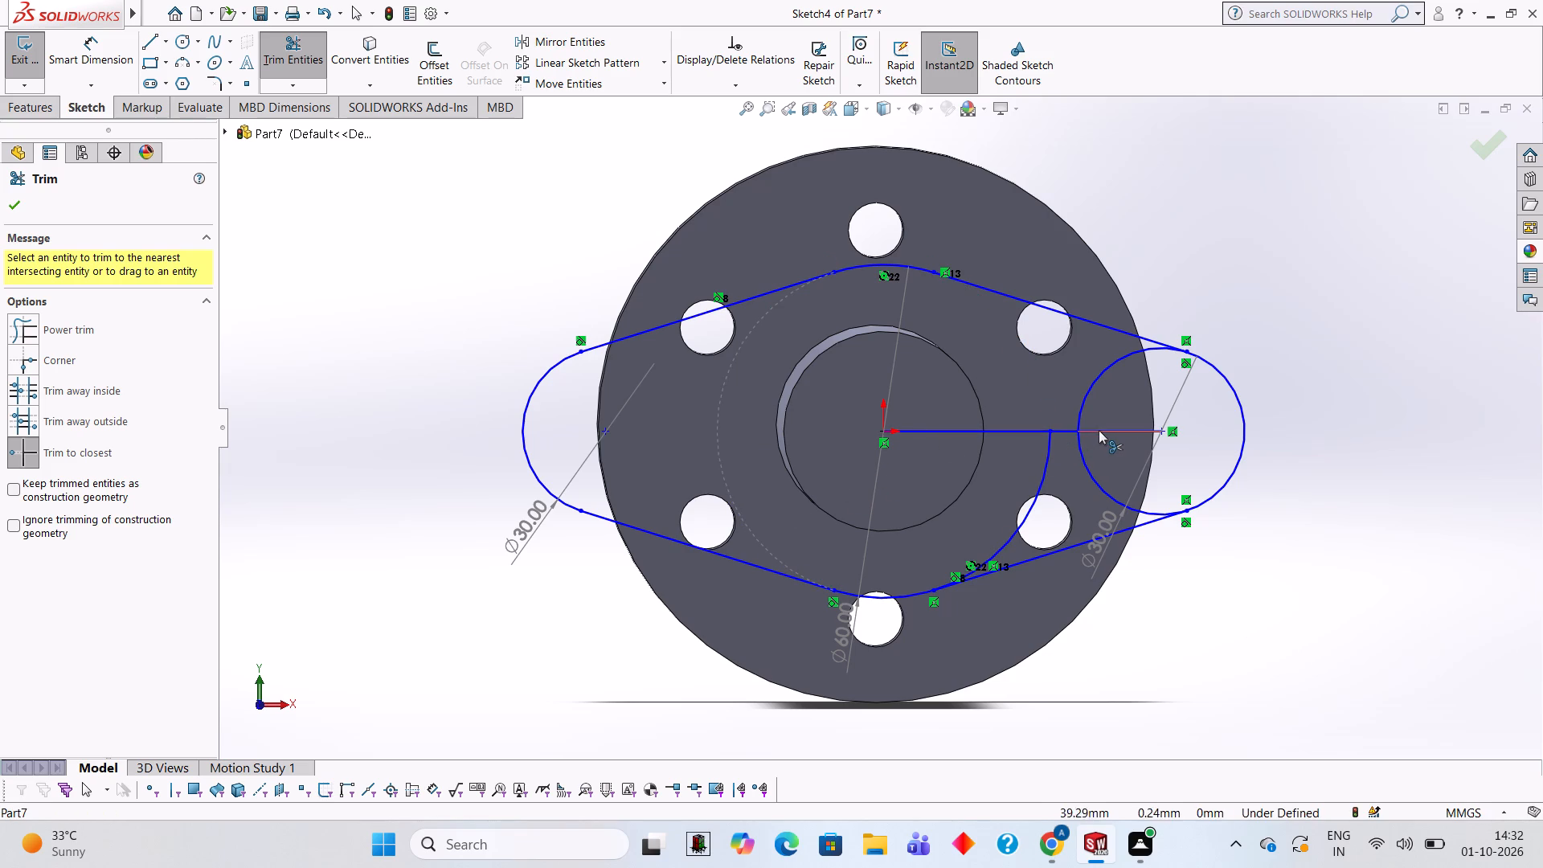
pyautogui.click(1076, 416)
pyautogui.click(1083, 433)
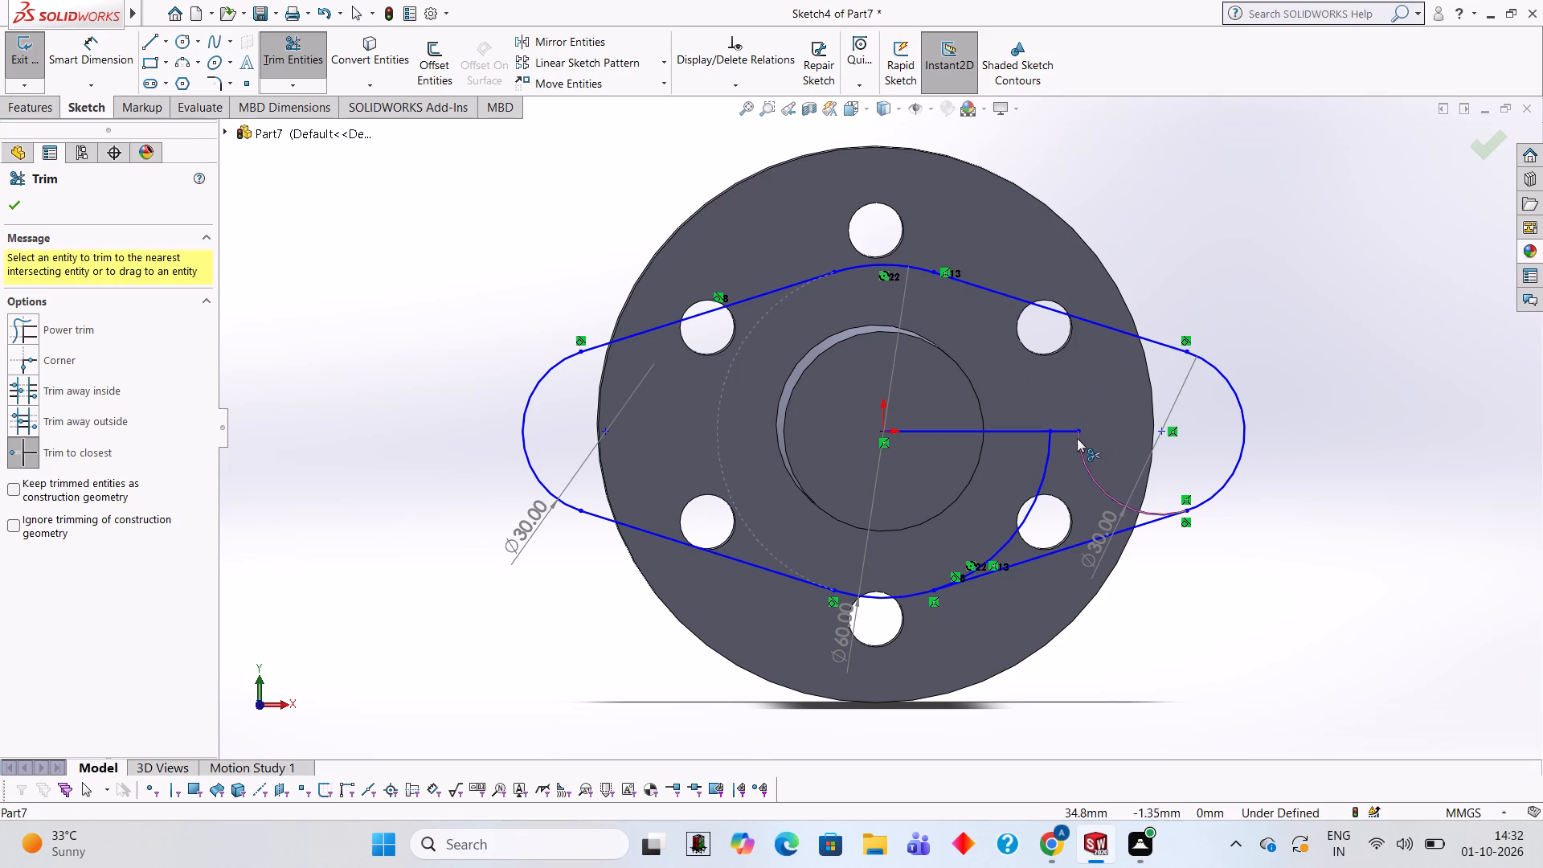
pyautogui.click(1077, 438)
pyautogui.click(1066, 428)
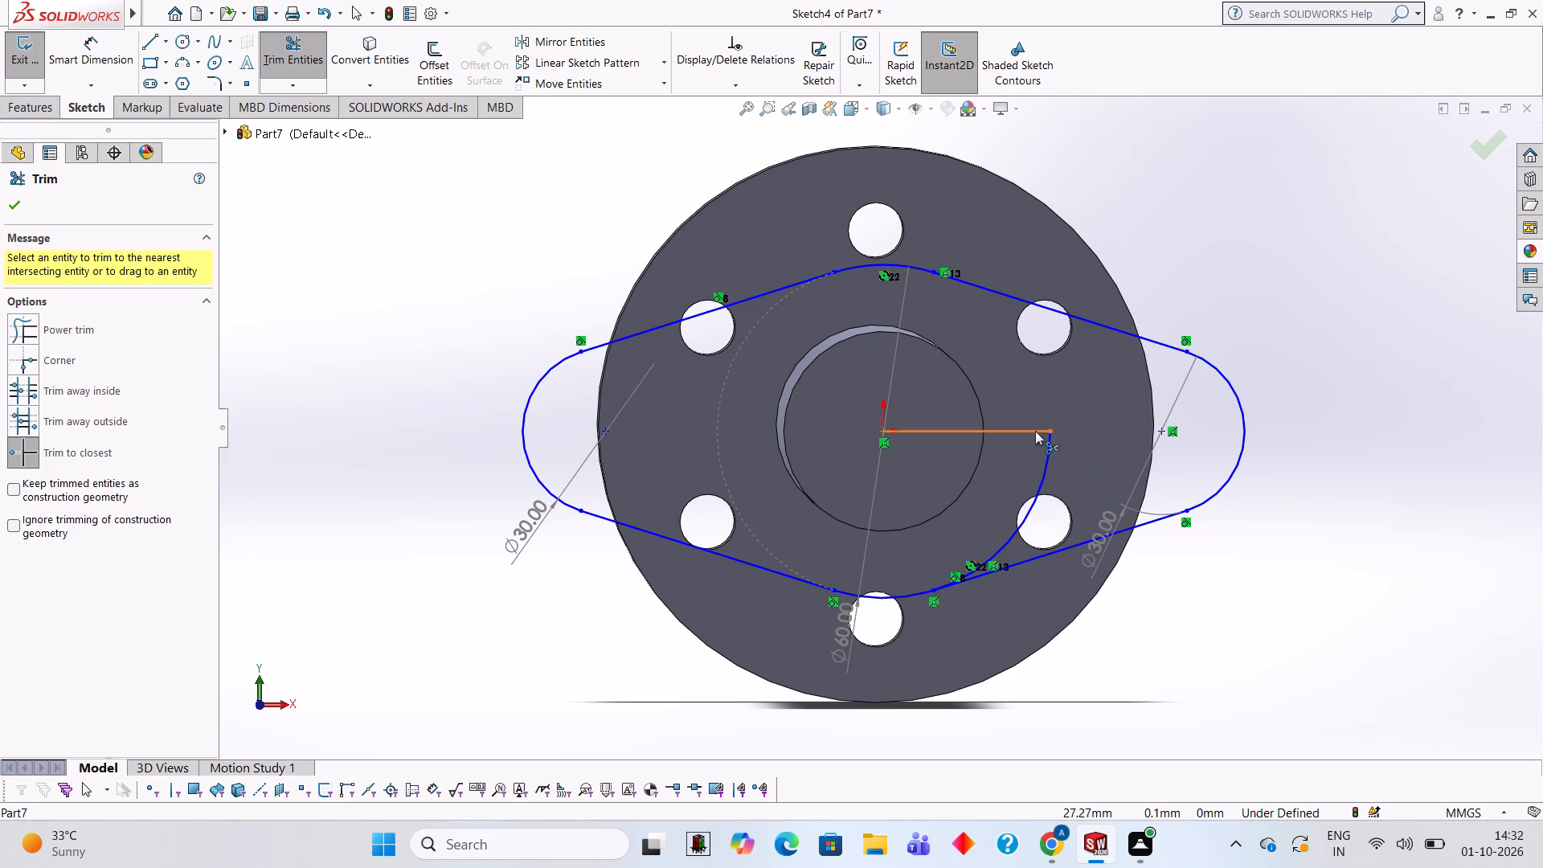
pyautogui.click(1035, 431)
pyautogui.click(1050, 444)
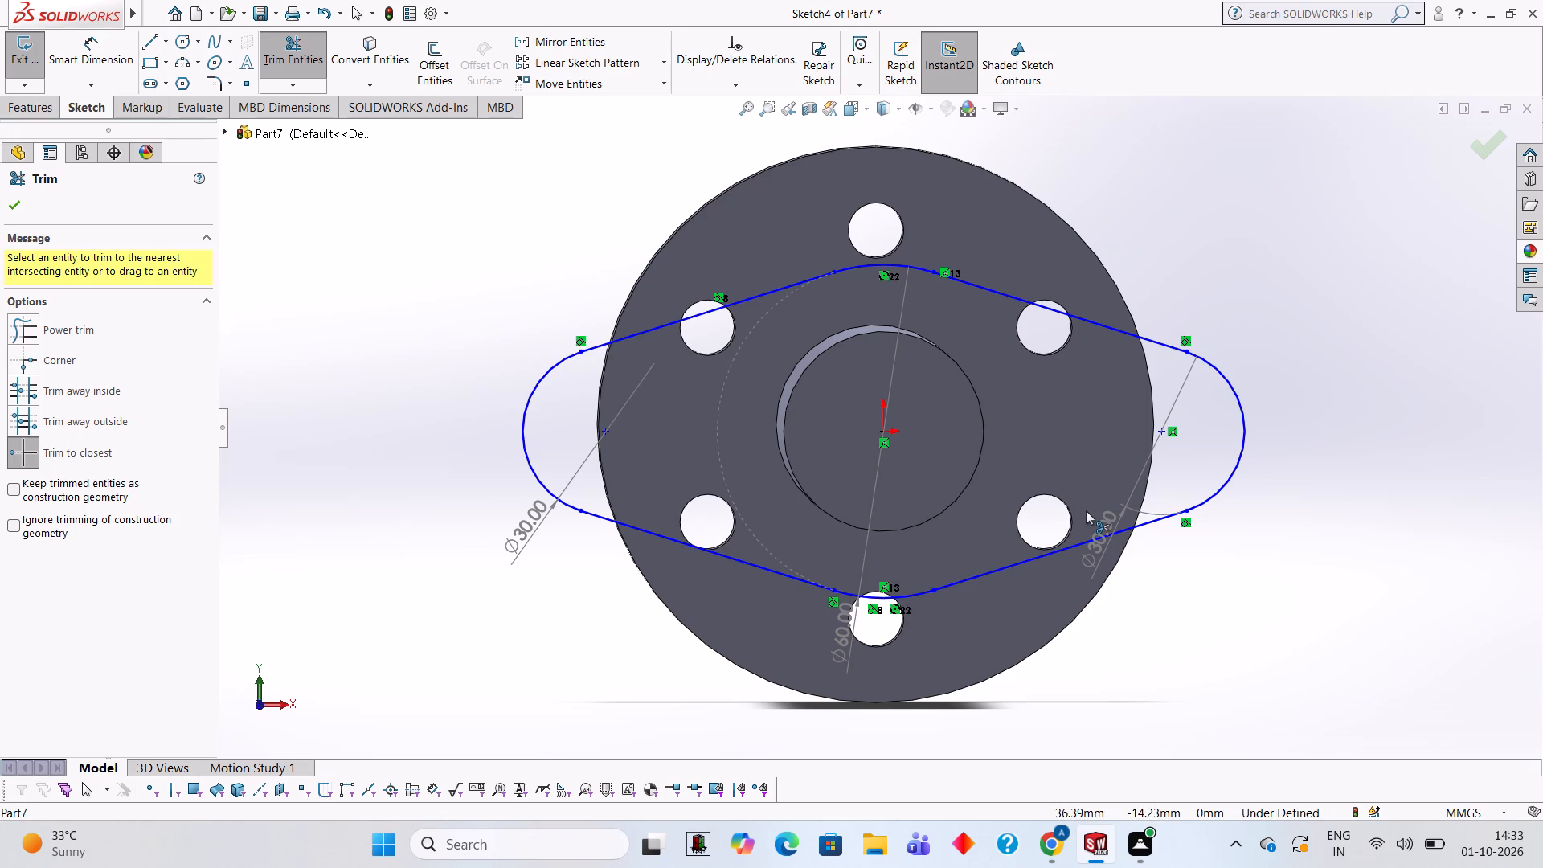
# Extrude the closed lever profile at the shaft's end 15 mm as a blind boss merged with the body.
pyautogui.scroll(-1, 1125, 495)
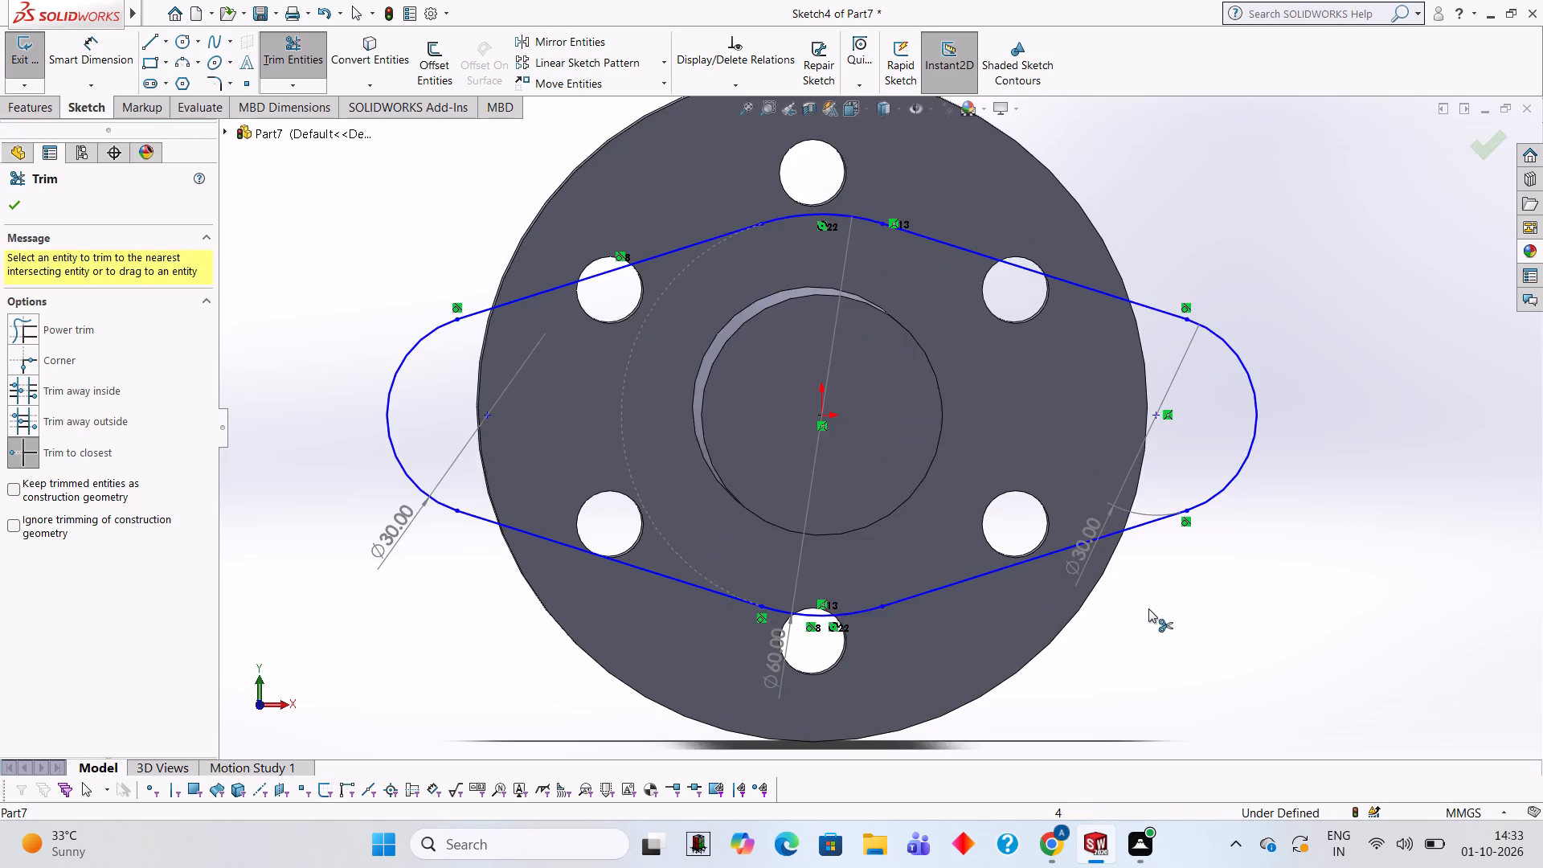
pyautogui.moveTo(1148, 609); pyautogui.dragTo(1141, 432, button='middle')
pyautogui.scroll(2, 1141, 432)
pyautogui.moveTo(1141, 432); pyautogui.dragTo(1275, 364, button='middle')
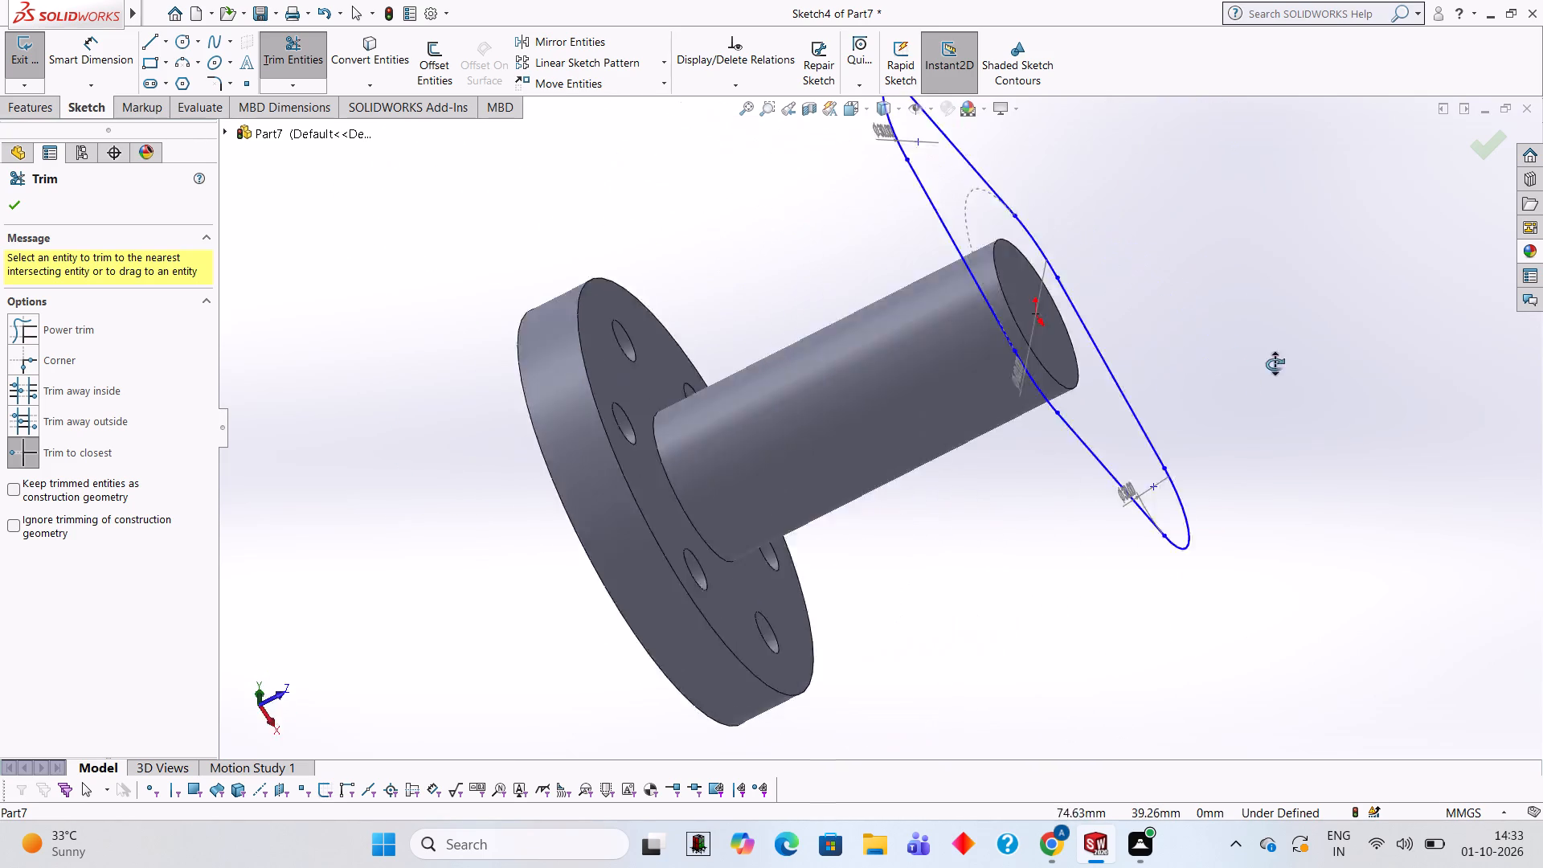
pyautogui.moveTo(1275, 364); pyautogui.dragTo(1145, 387, button='middle')
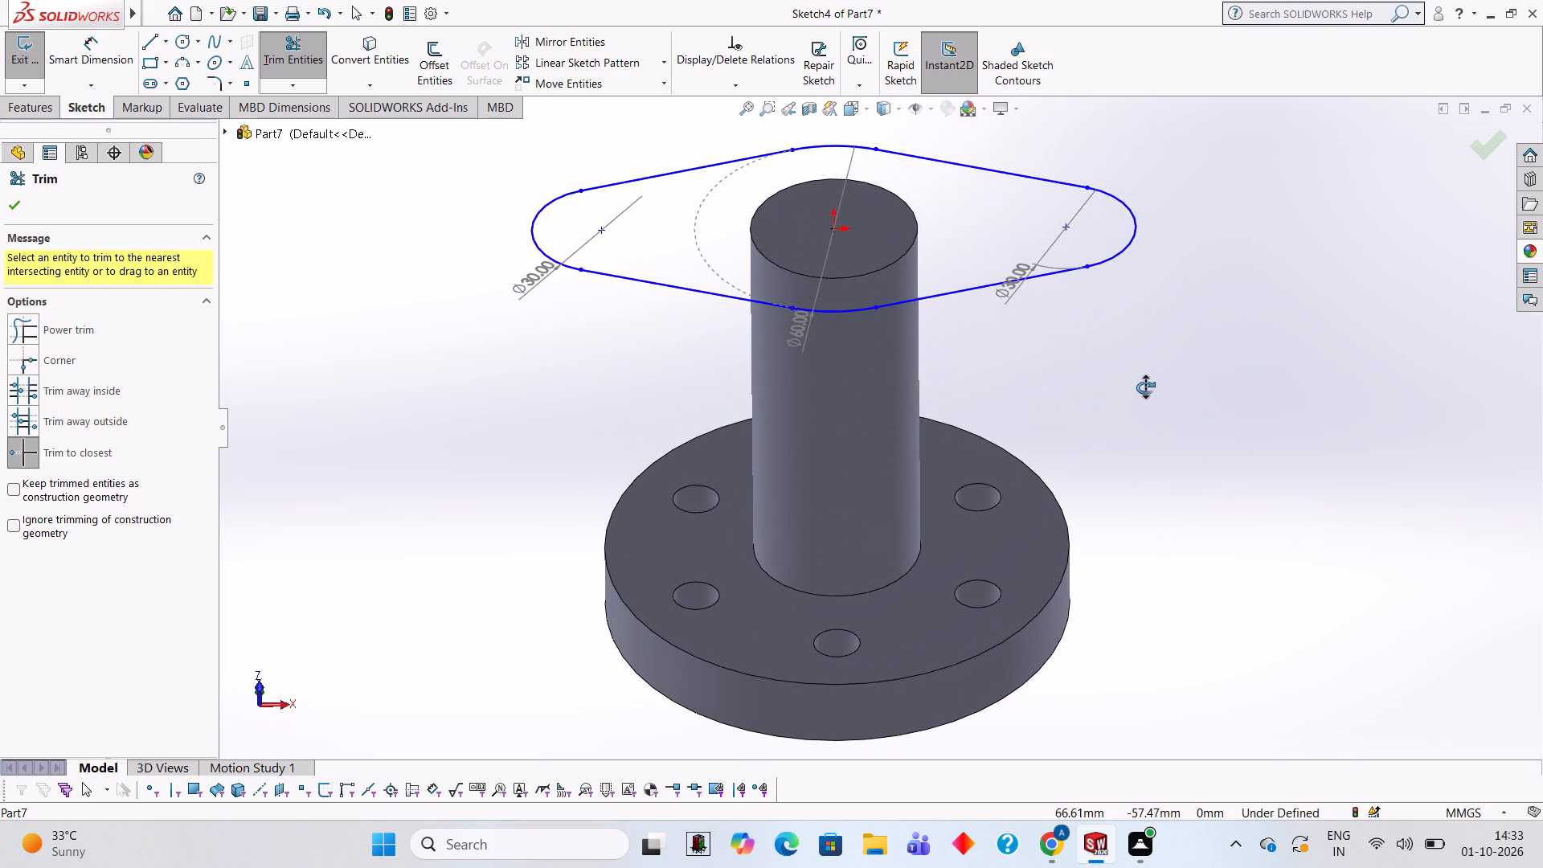
pyautogui.moveTo(1145, 387); pyautogui.dragTo(1159, 566, button='middle')
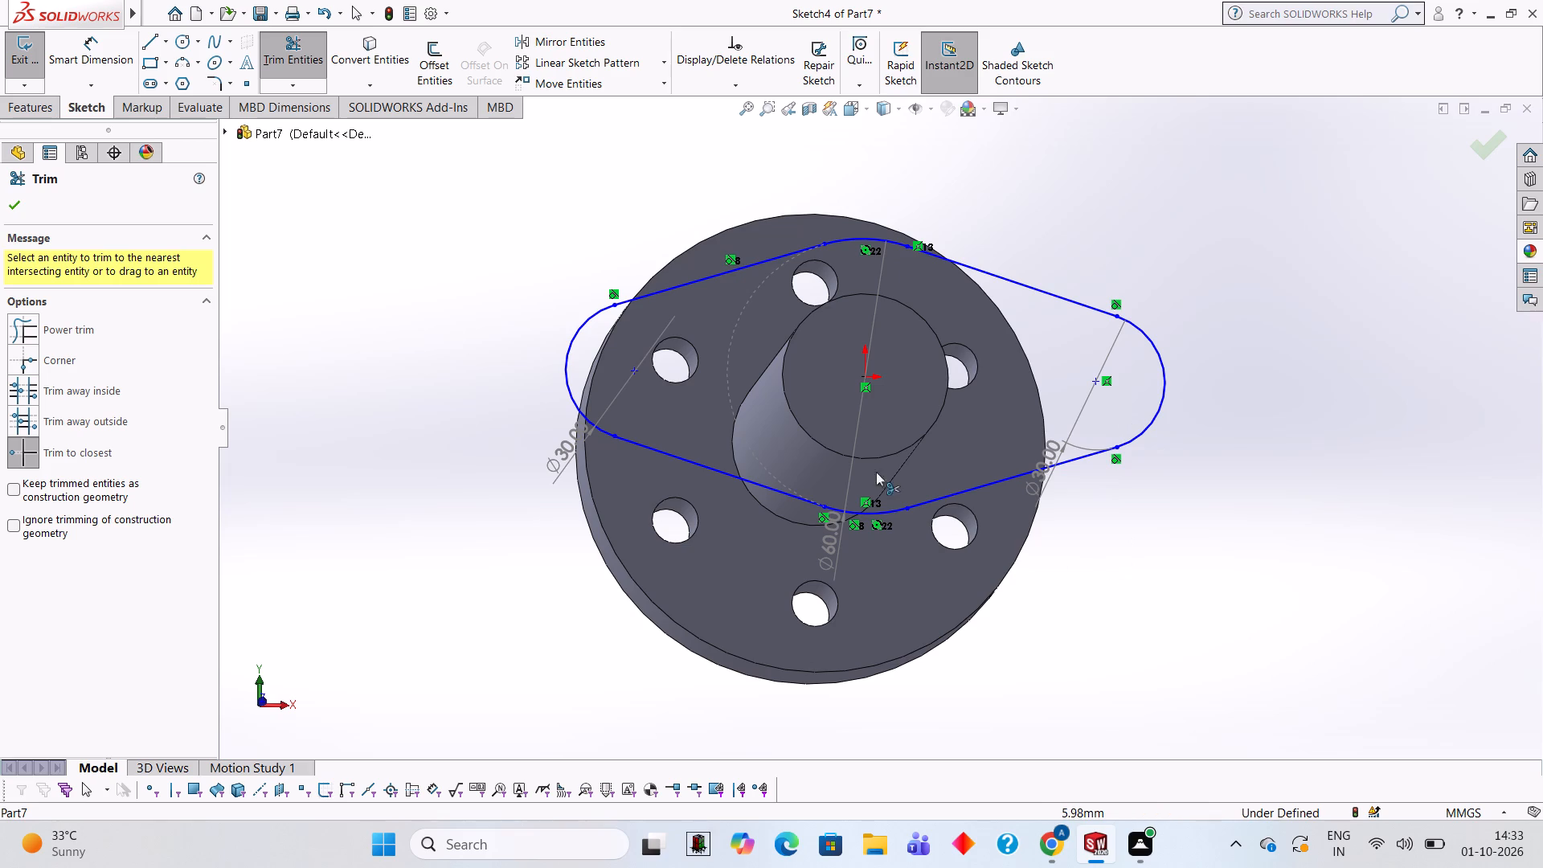
pyautogui.click(42, 106)
pyautogui.click(51, 66)
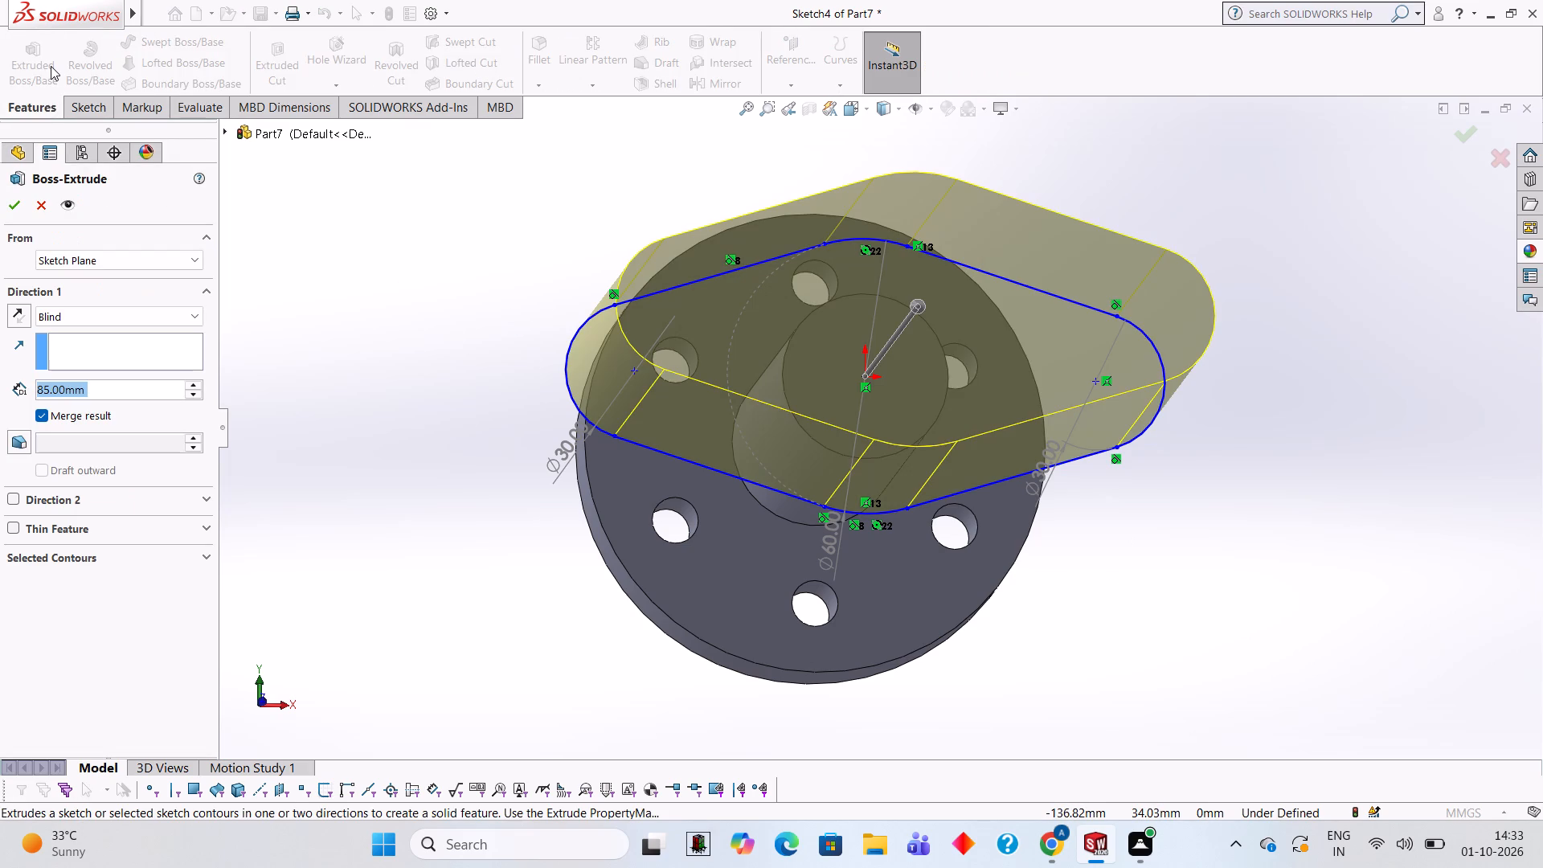
pyautogui.write('15')
pyautogui.press('Return')
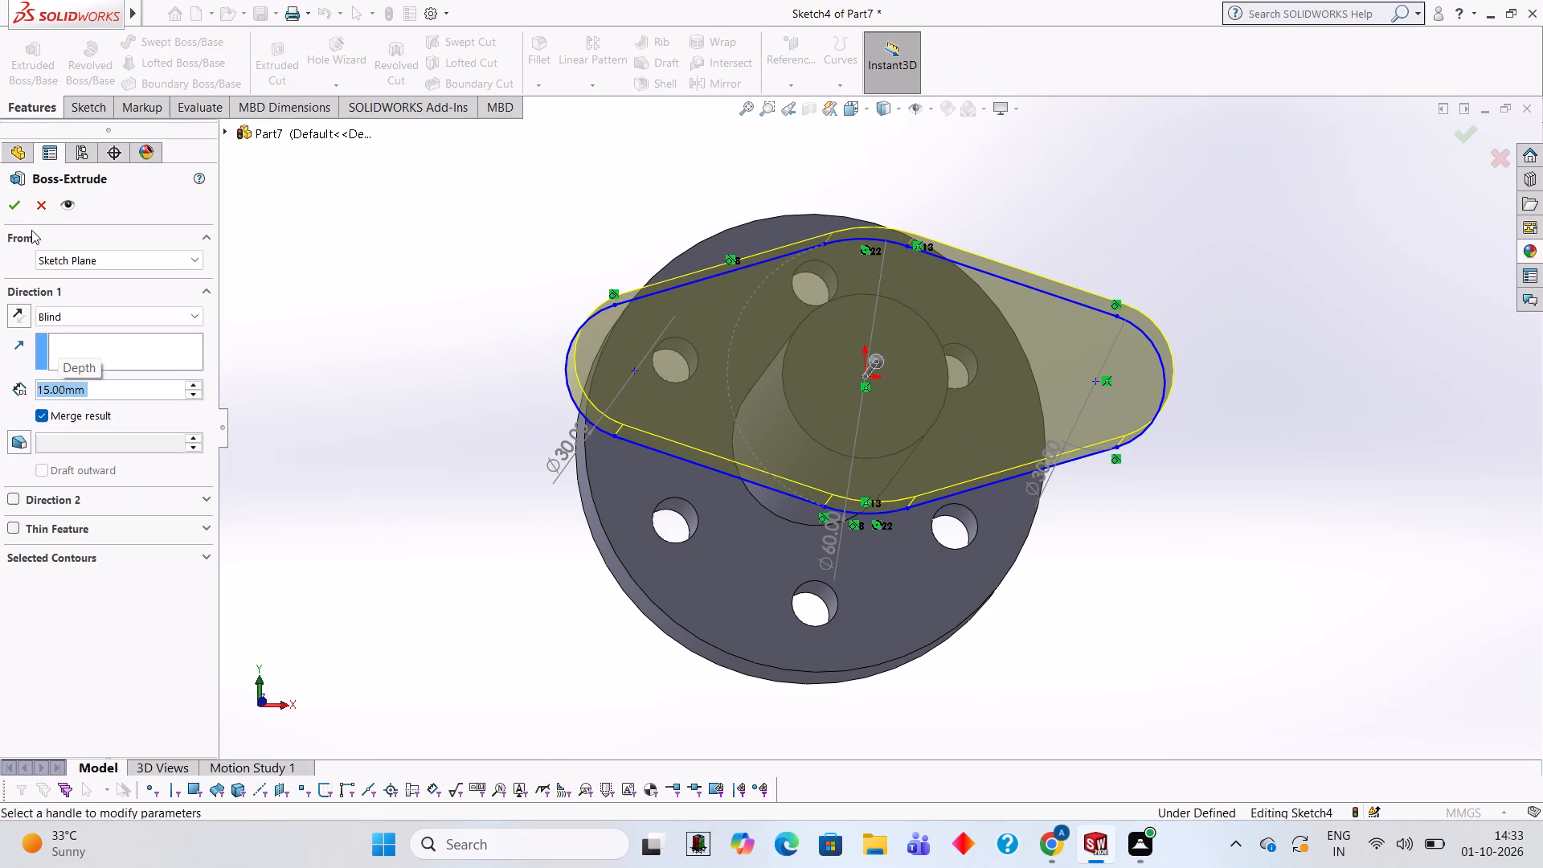
pyautogui.click(10, 209)
pyautogui.click(414, 334)
# Sketch two 13 mm diameter circles on the lever plate's outer face, centred on its rounded ends at X 50 and X -50.
pyautogui.moveTo(447, 373); pyautogui.dragTo(399, 376, button='middle')
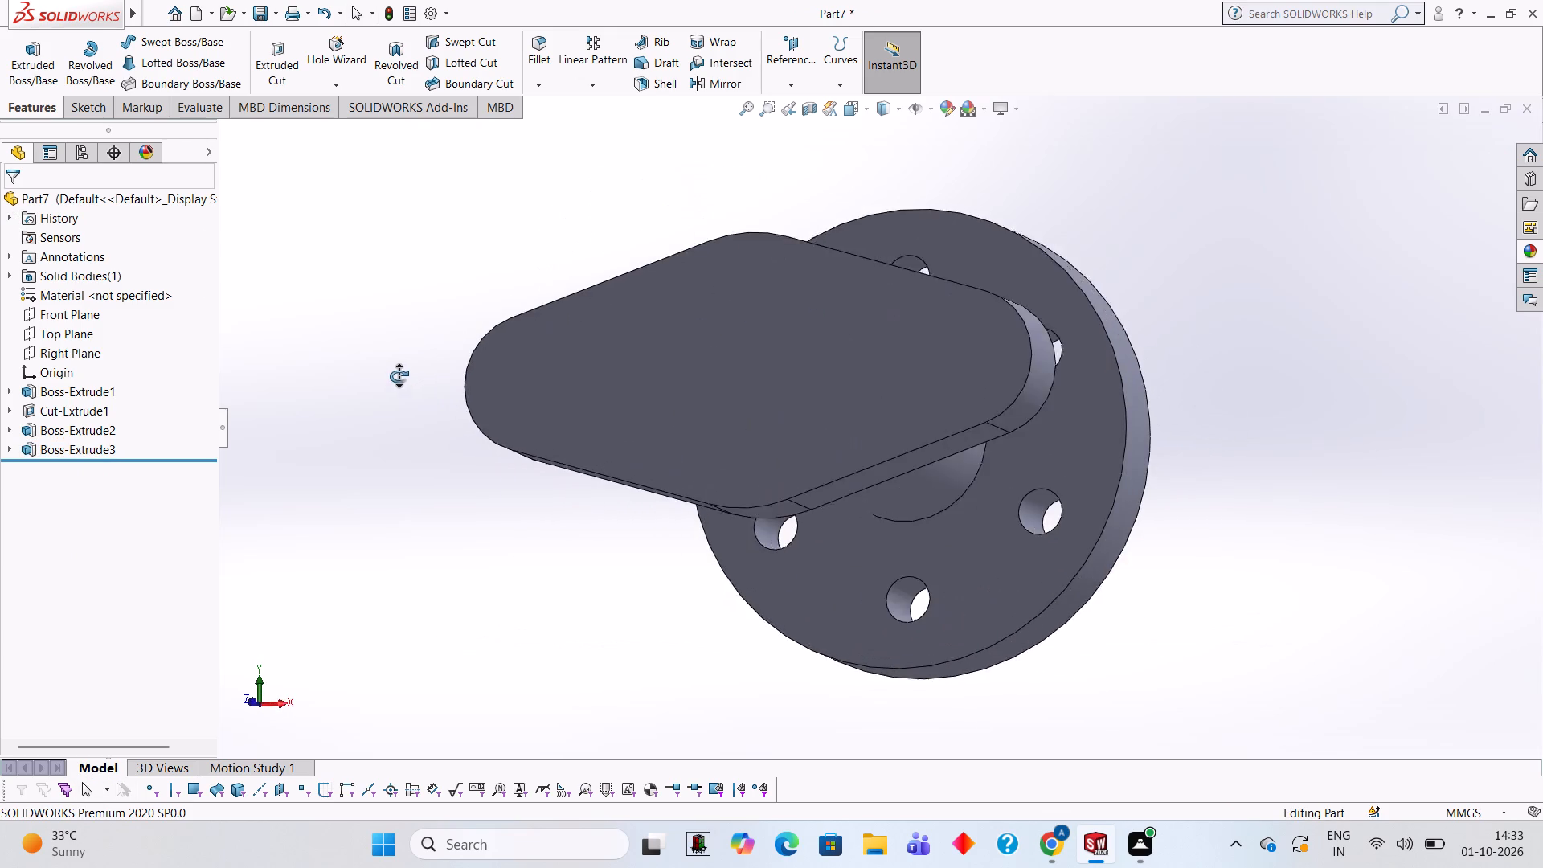
pyautogui.moveTo(399, 376); pyautogui.dragTo(426, 370, button='middle')
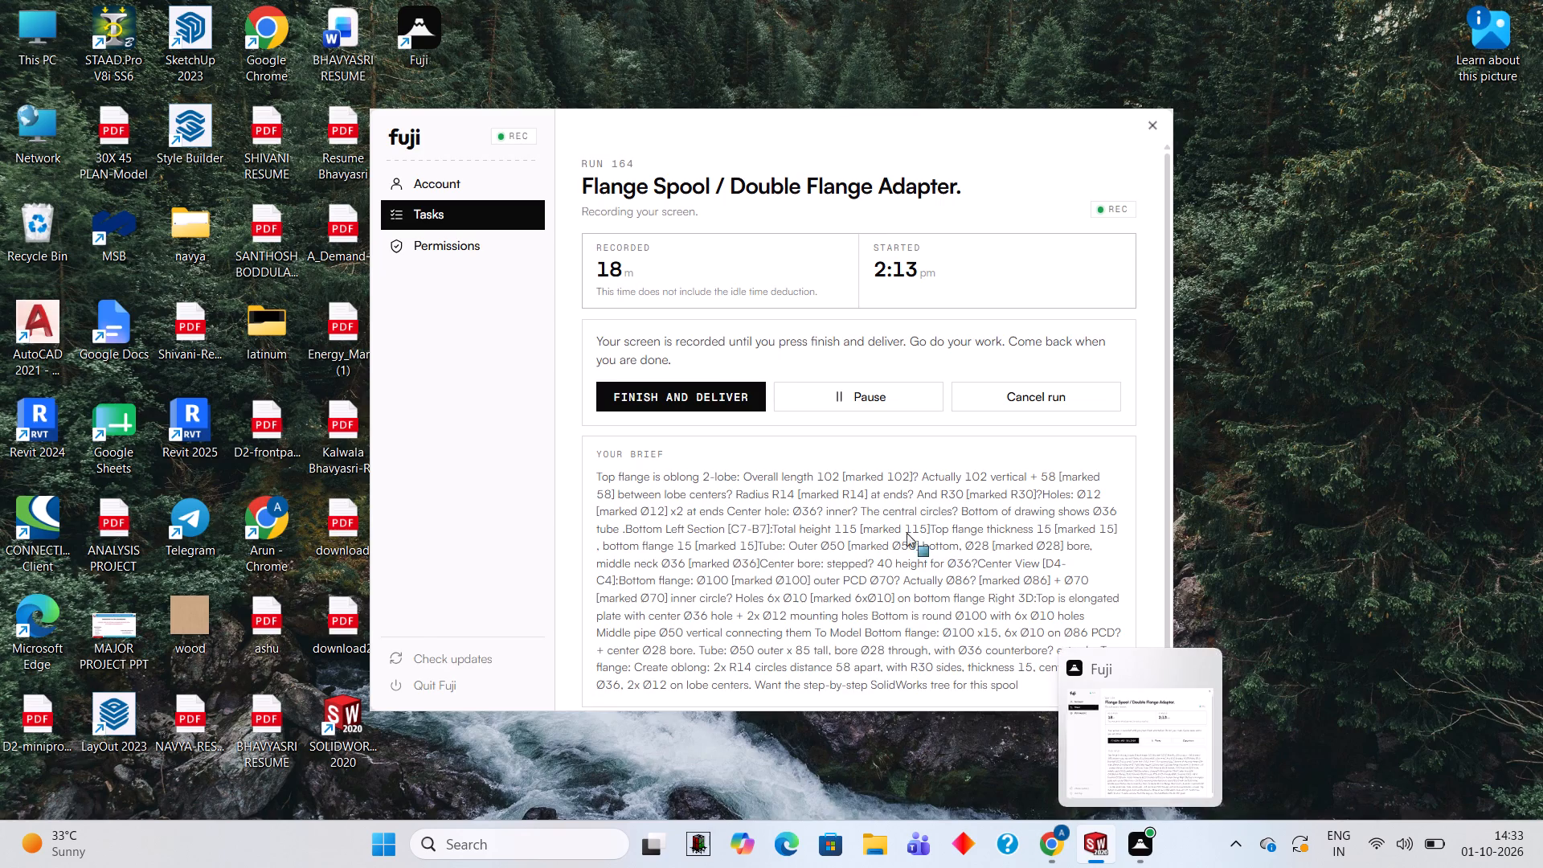
pyautogui.moveTo(1279, 276); pyautogui.dragTo(1296, 333, button='middle')
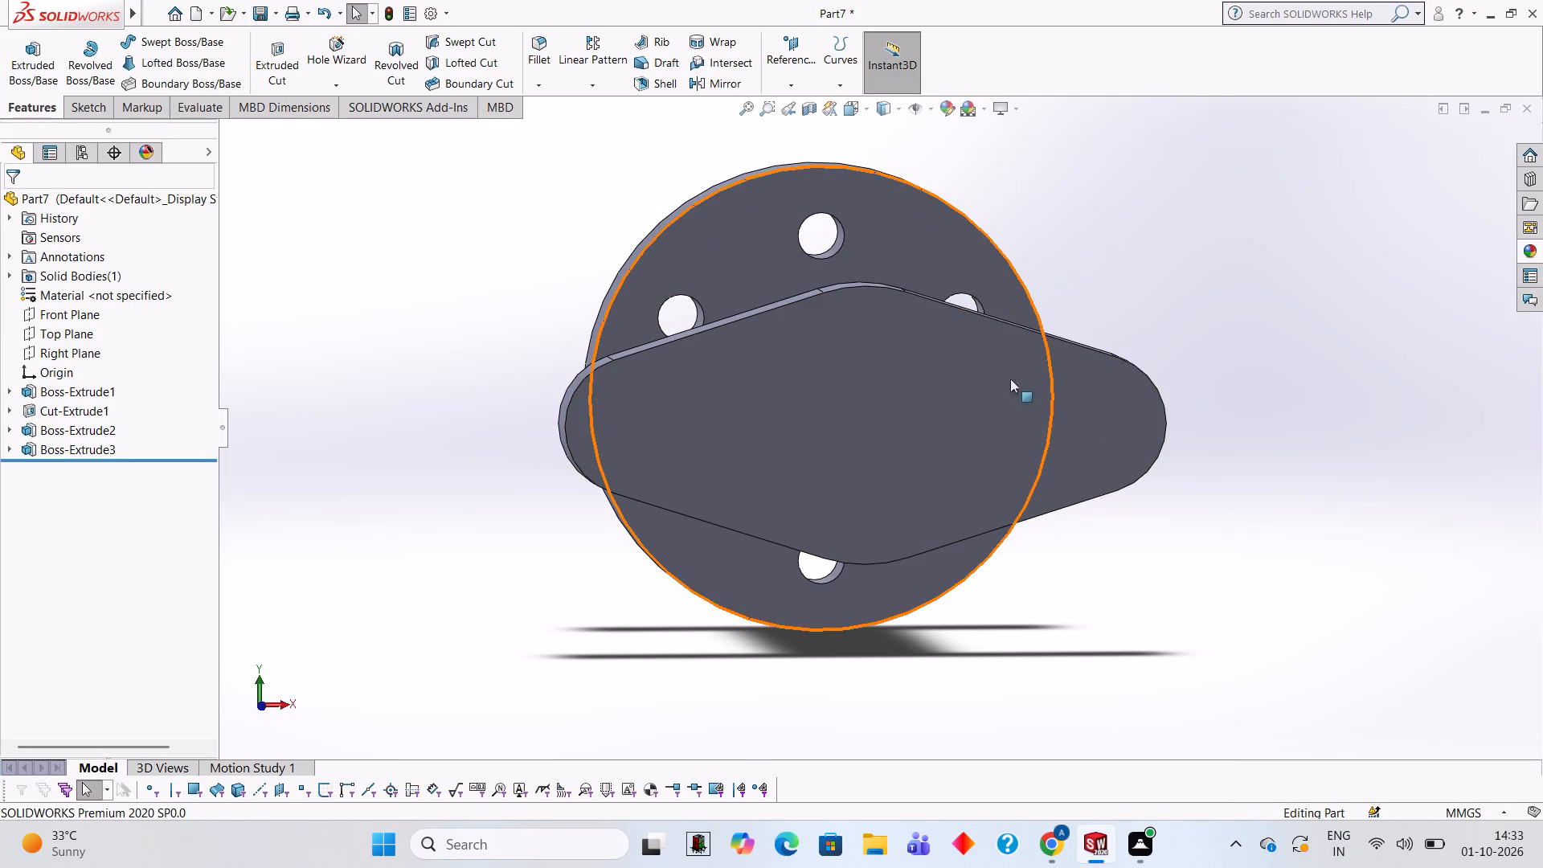
pyautogui.click(882, 414)
pyautogui.click(953, 367)
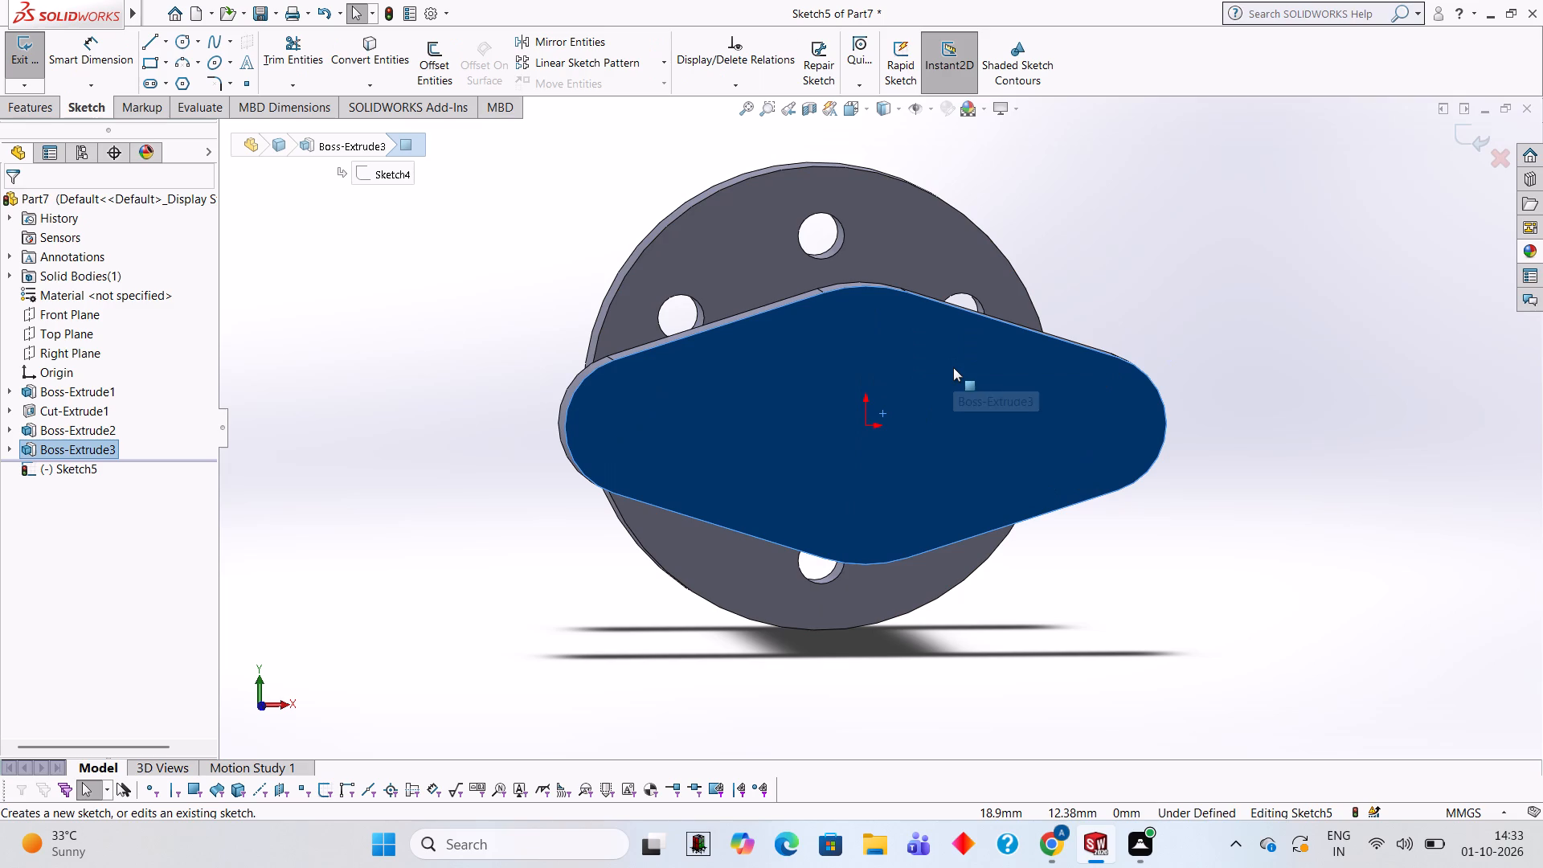
pyautogui.hotkey('ctrl', '8')
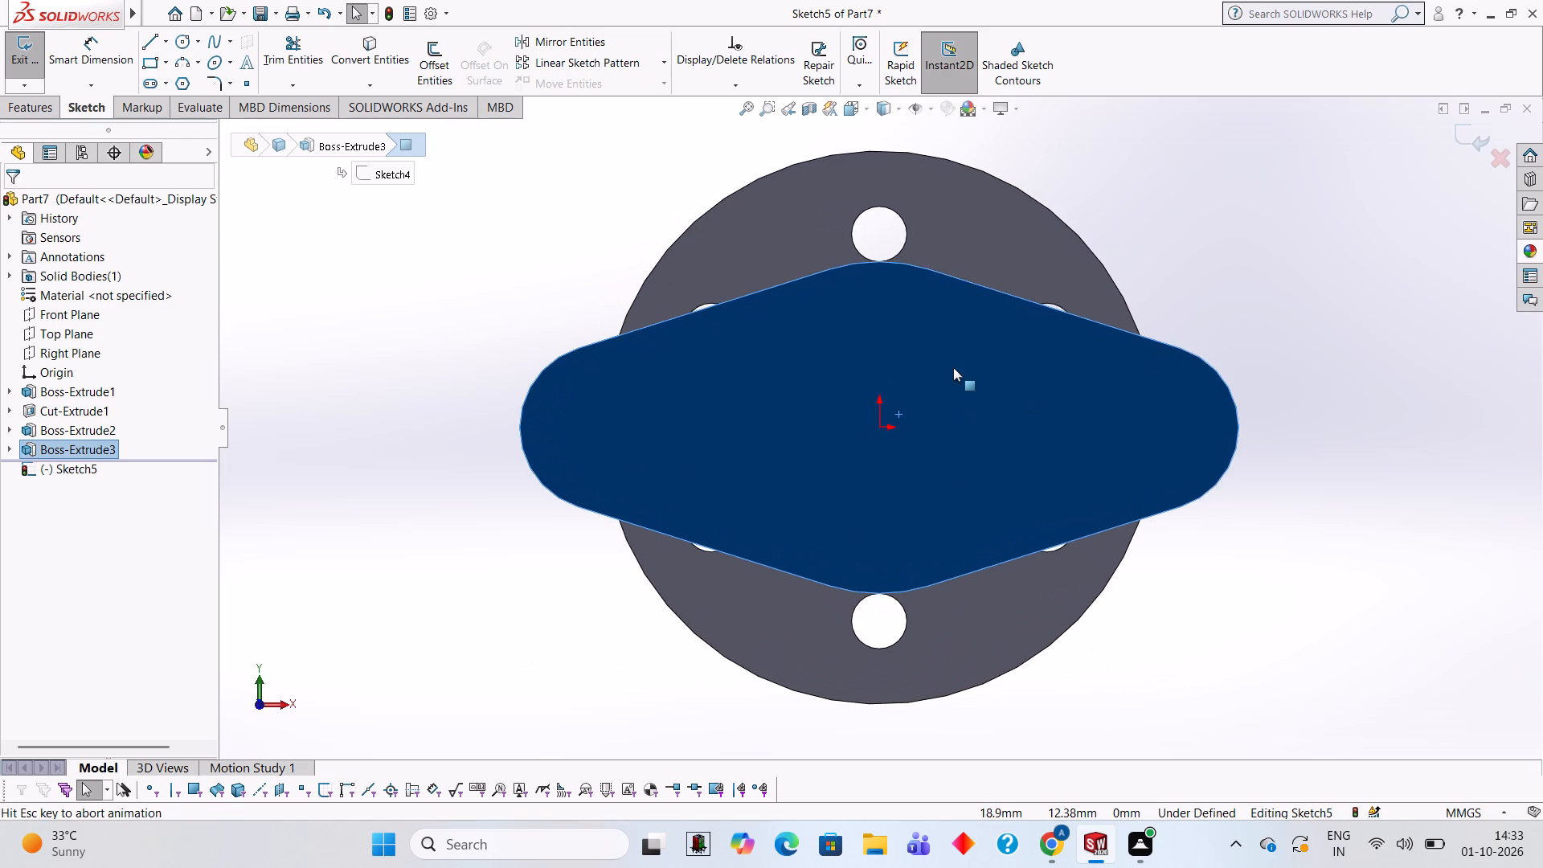
pyautogui.click(184, 49)
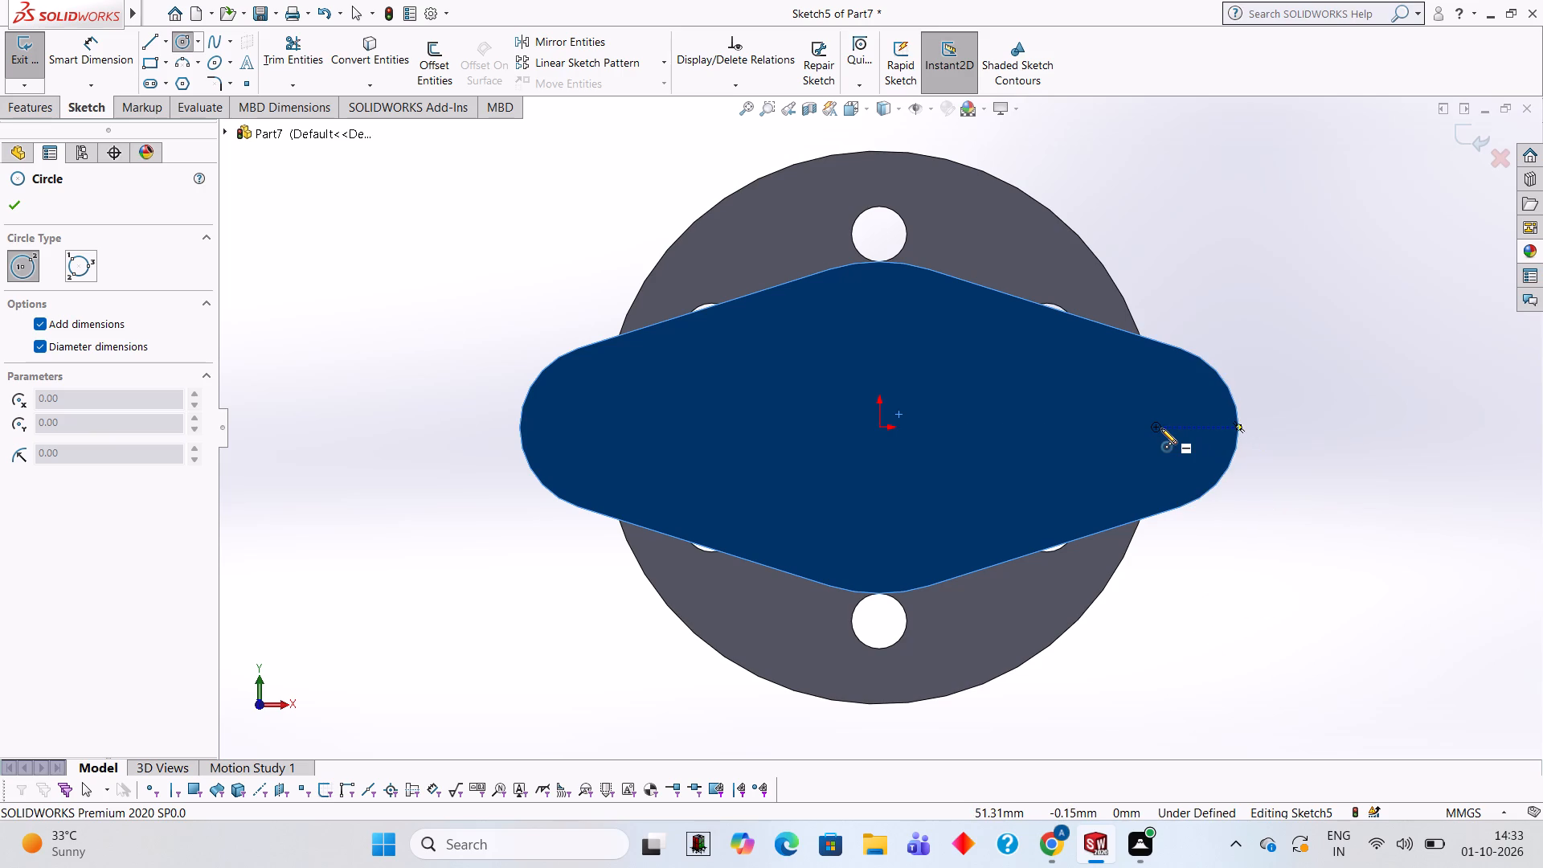
pyautogui.click(1157, 428)
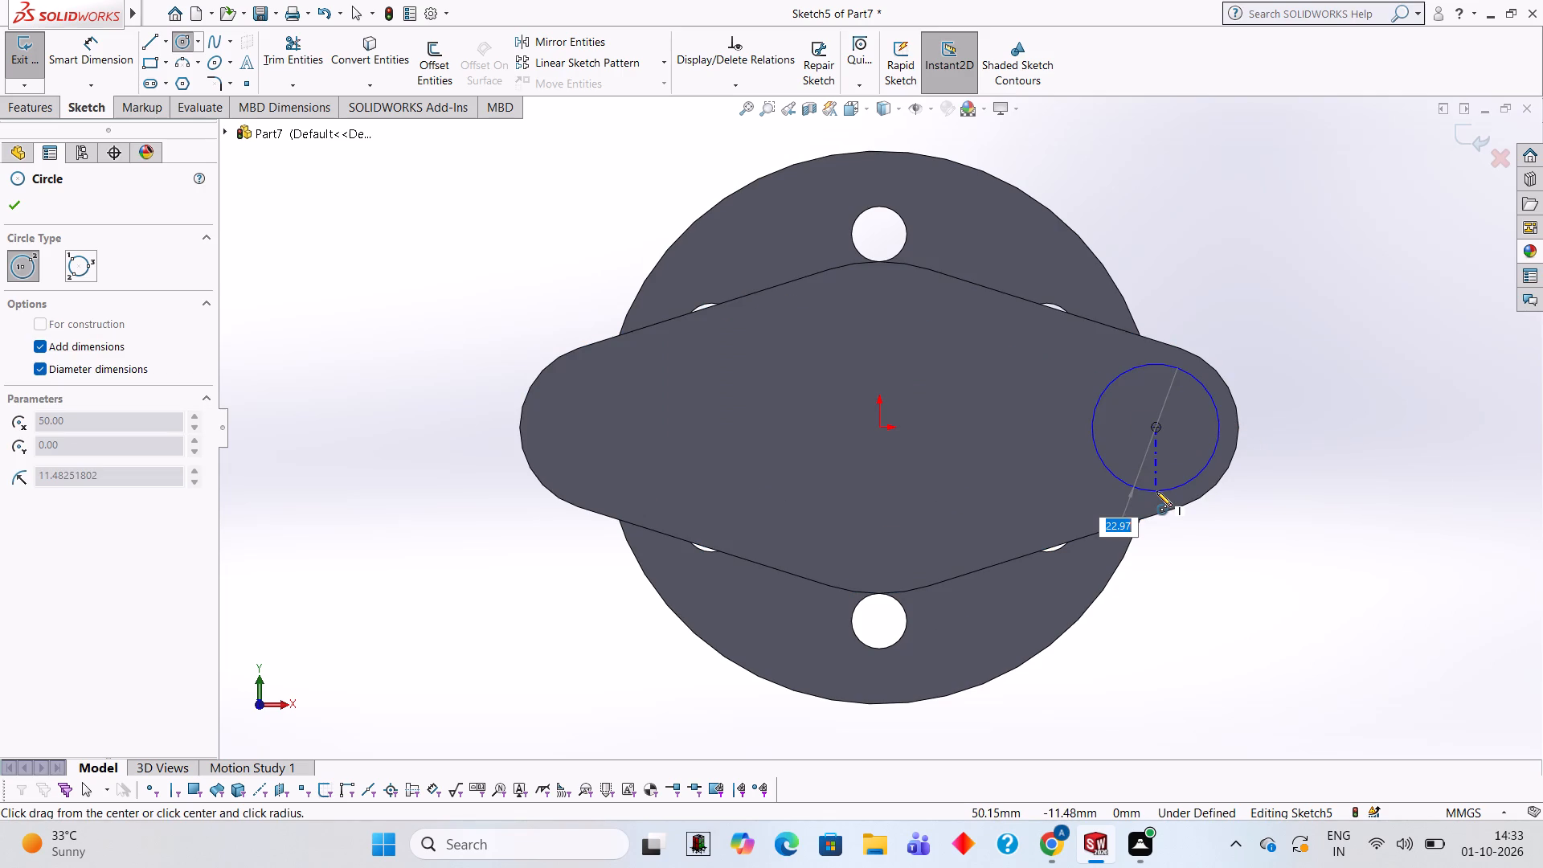
pyautogui.write('13')
pyautogui.press('Return')
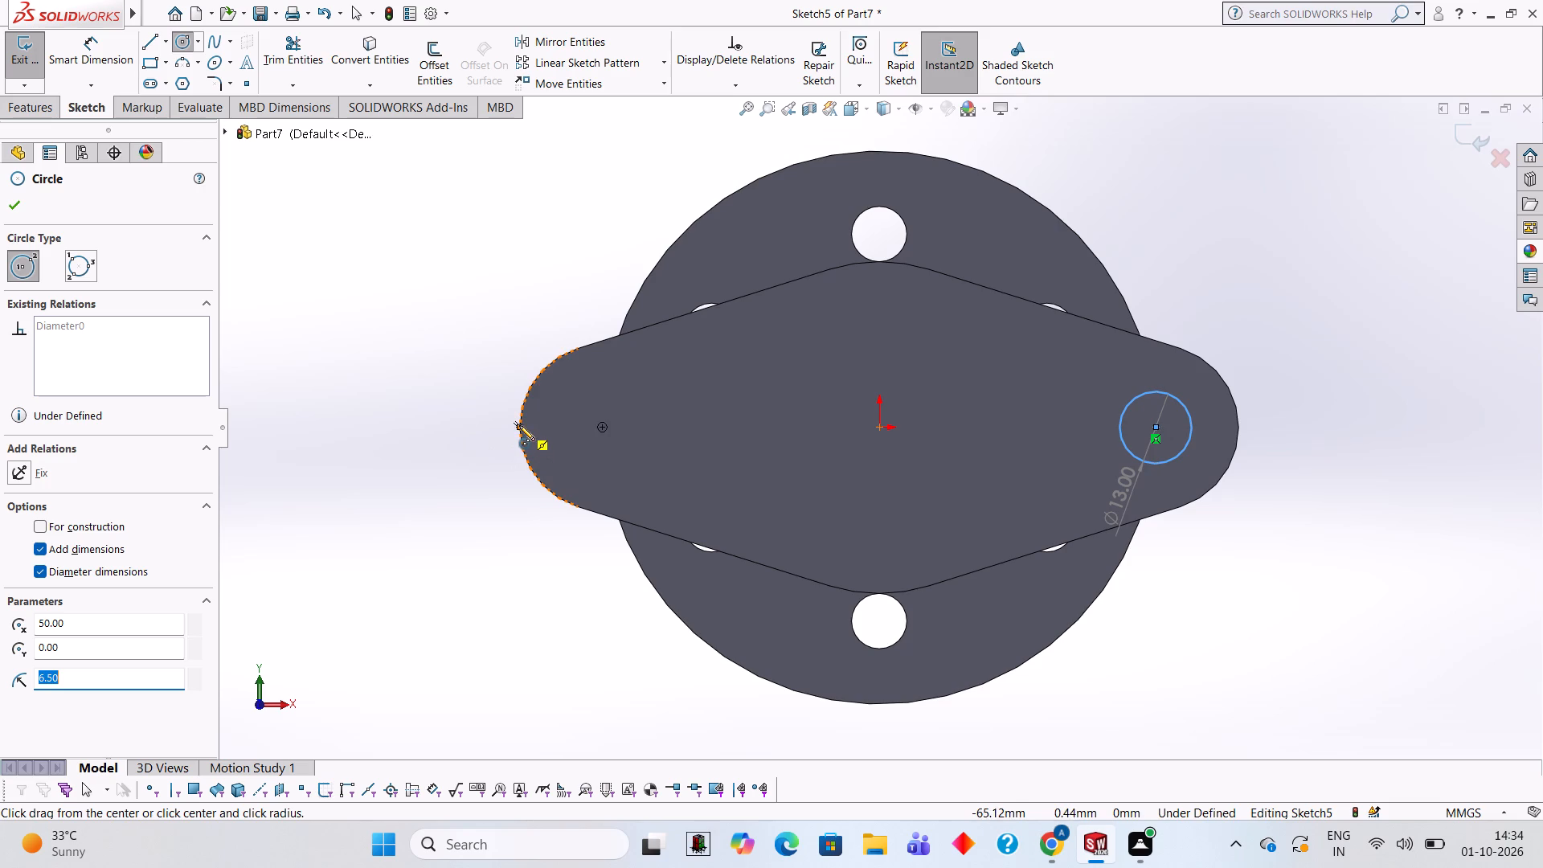
pyautogui.click(600, 428)
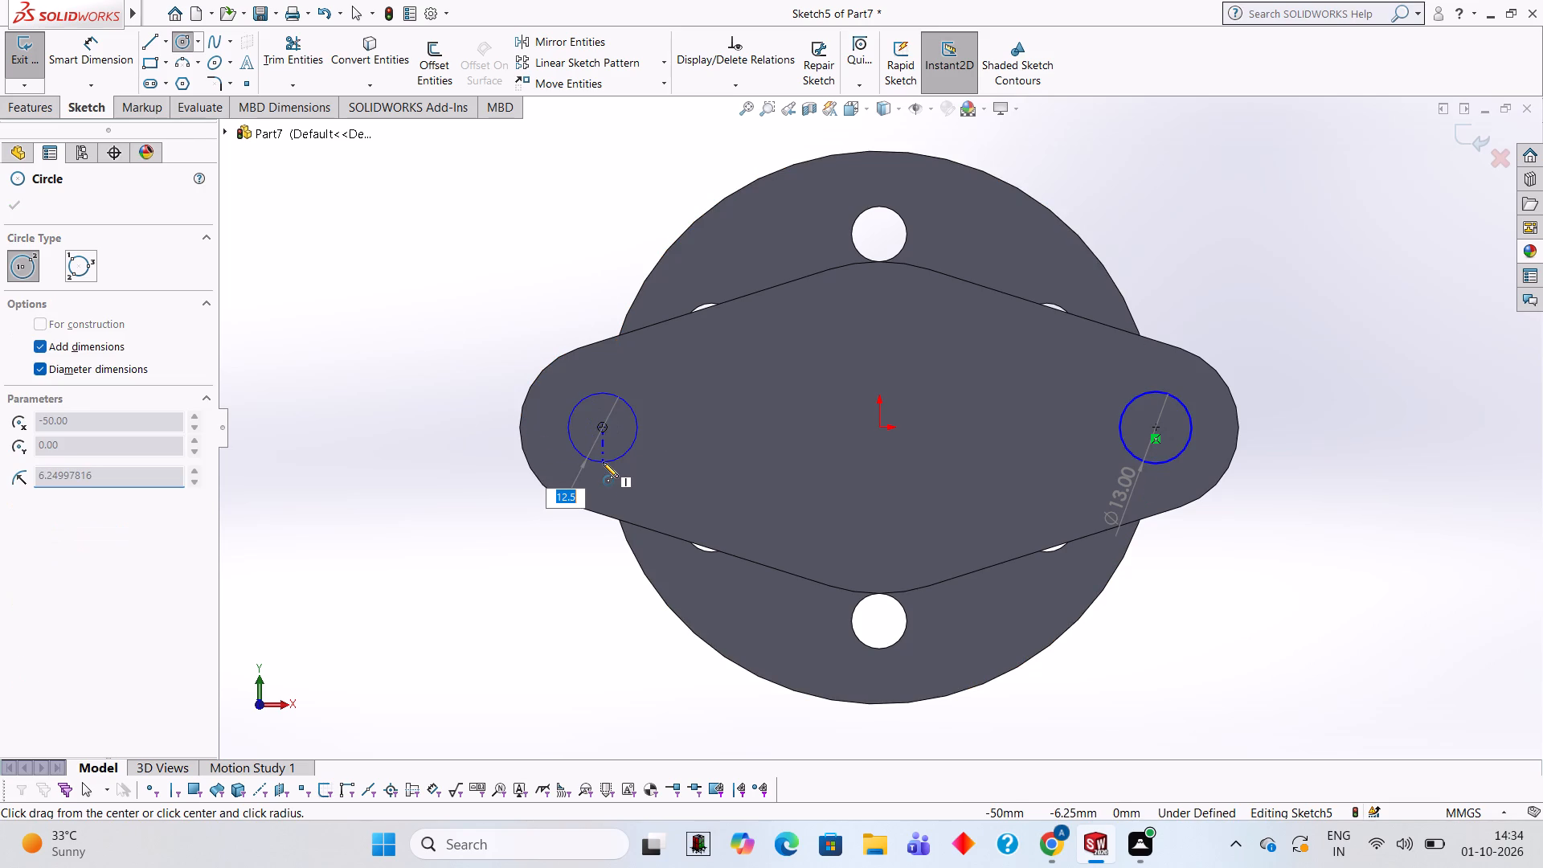
pyautogui.write('13')
pyautogui.press('Return')
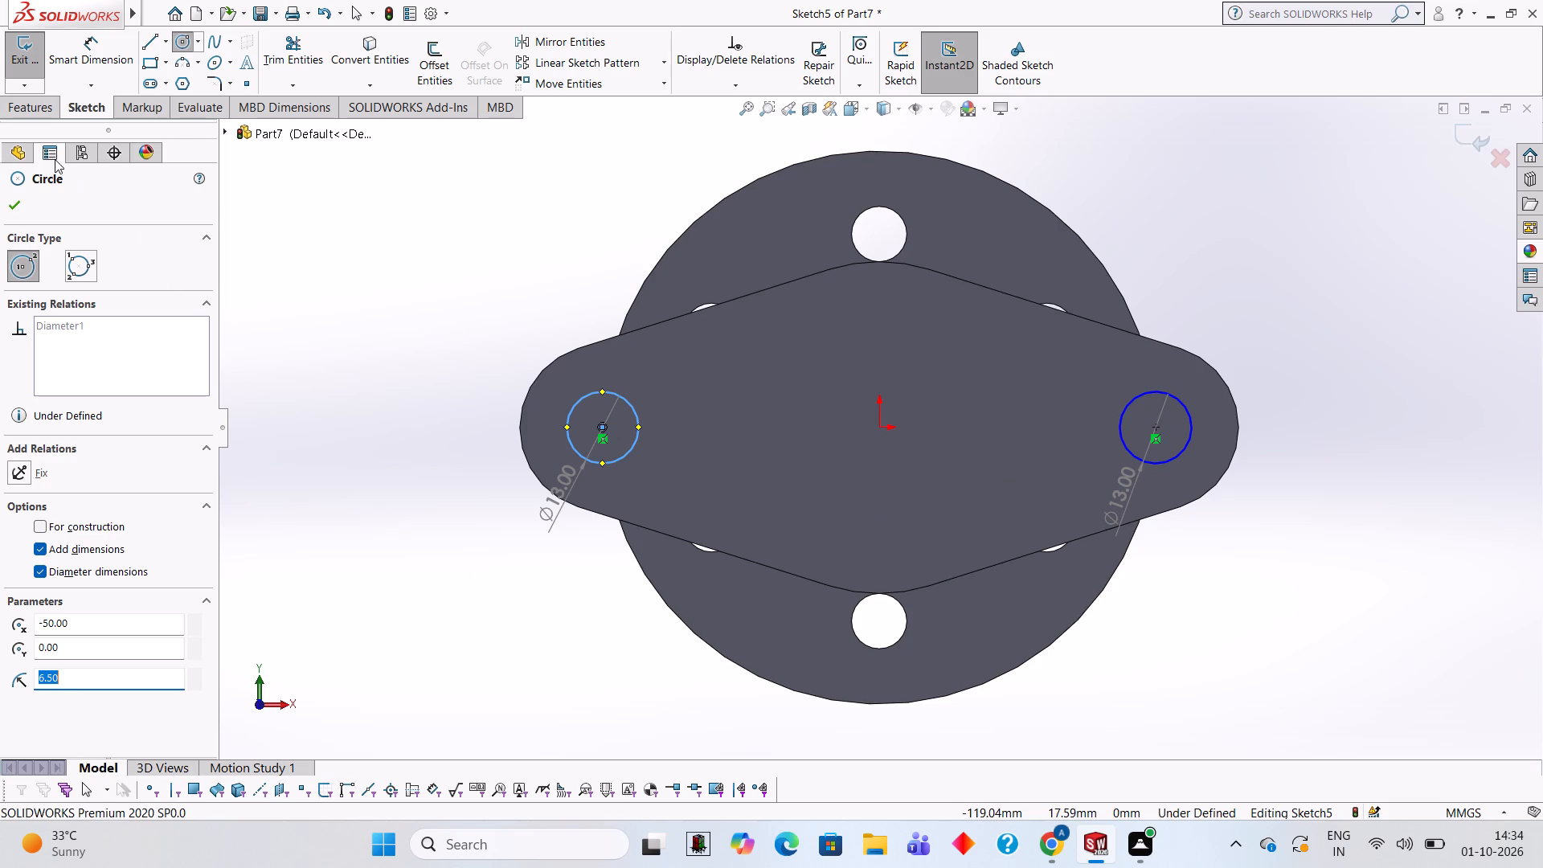
# Cut the two 13 mm circles 15 mm deep through the lever plate.
pyautogui.click(43, 100)
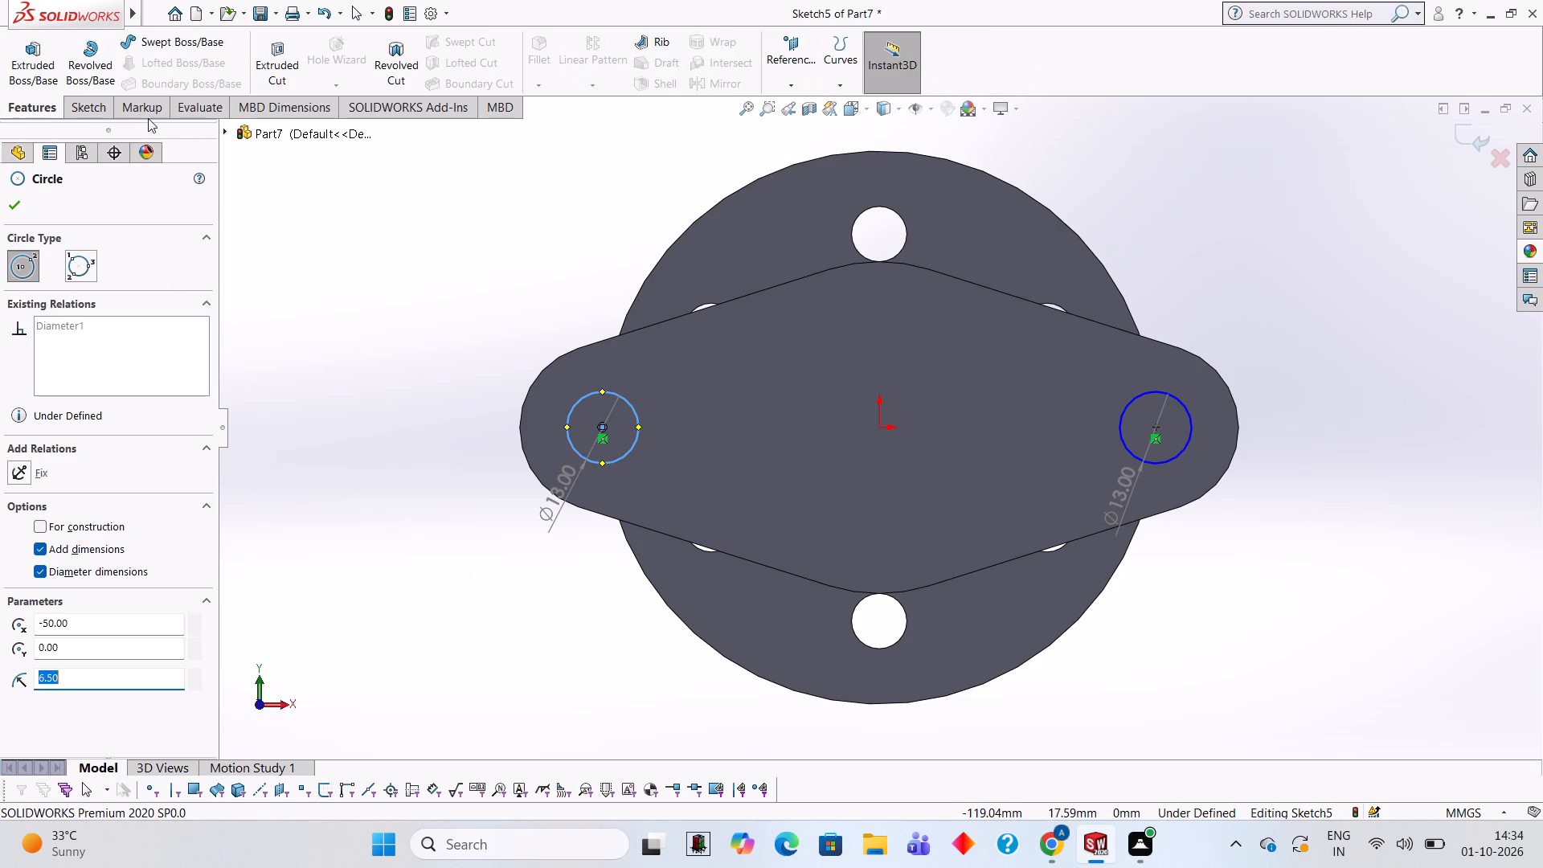
pyautogui.click(270, 72)
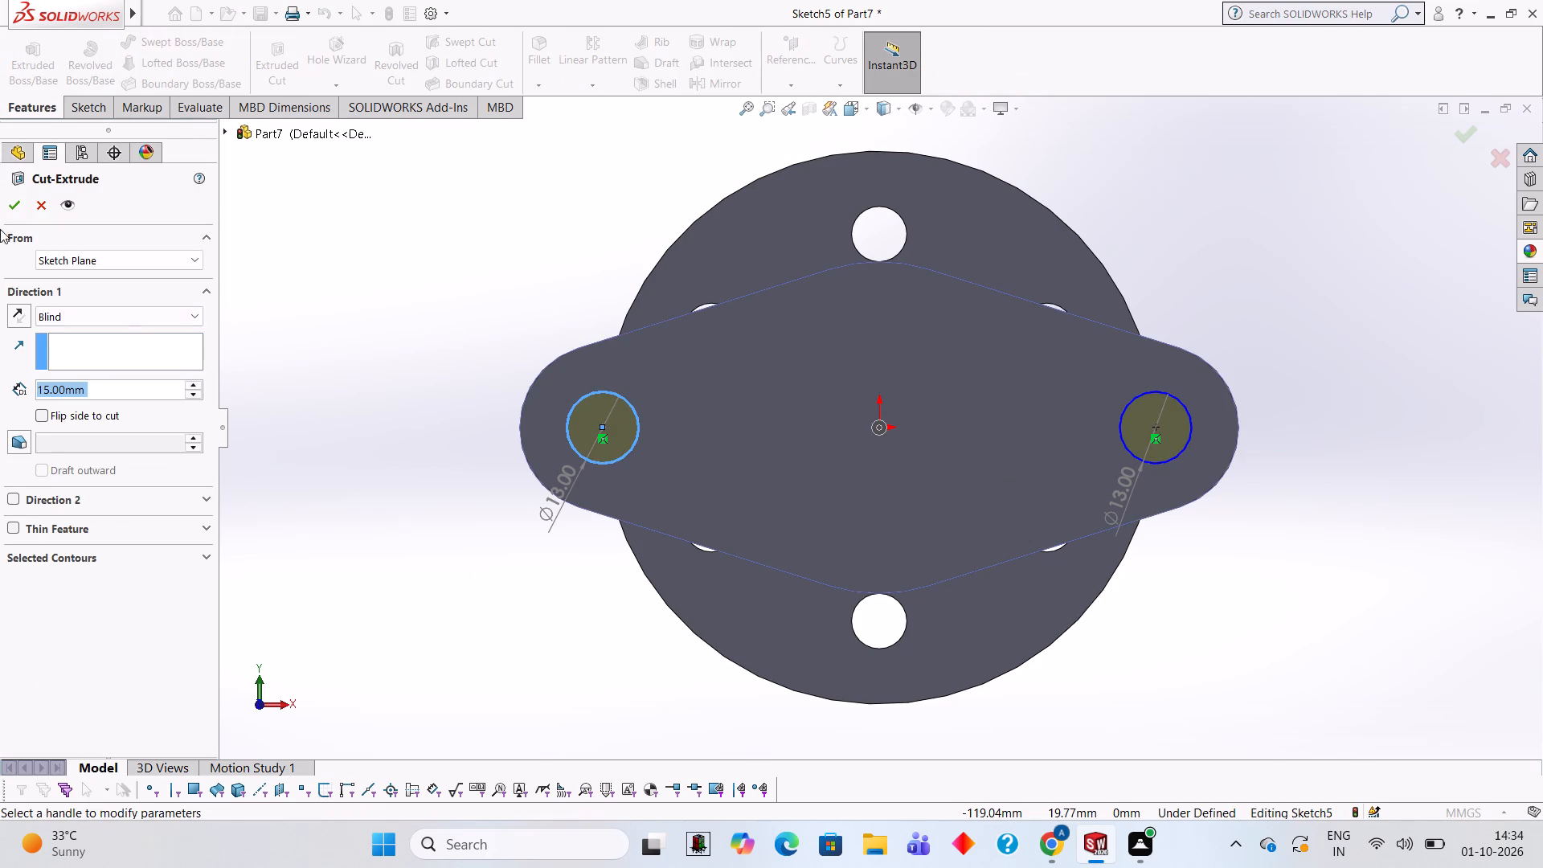
pyautogui.click(5, 207)
pyautogui.click(317, 289)
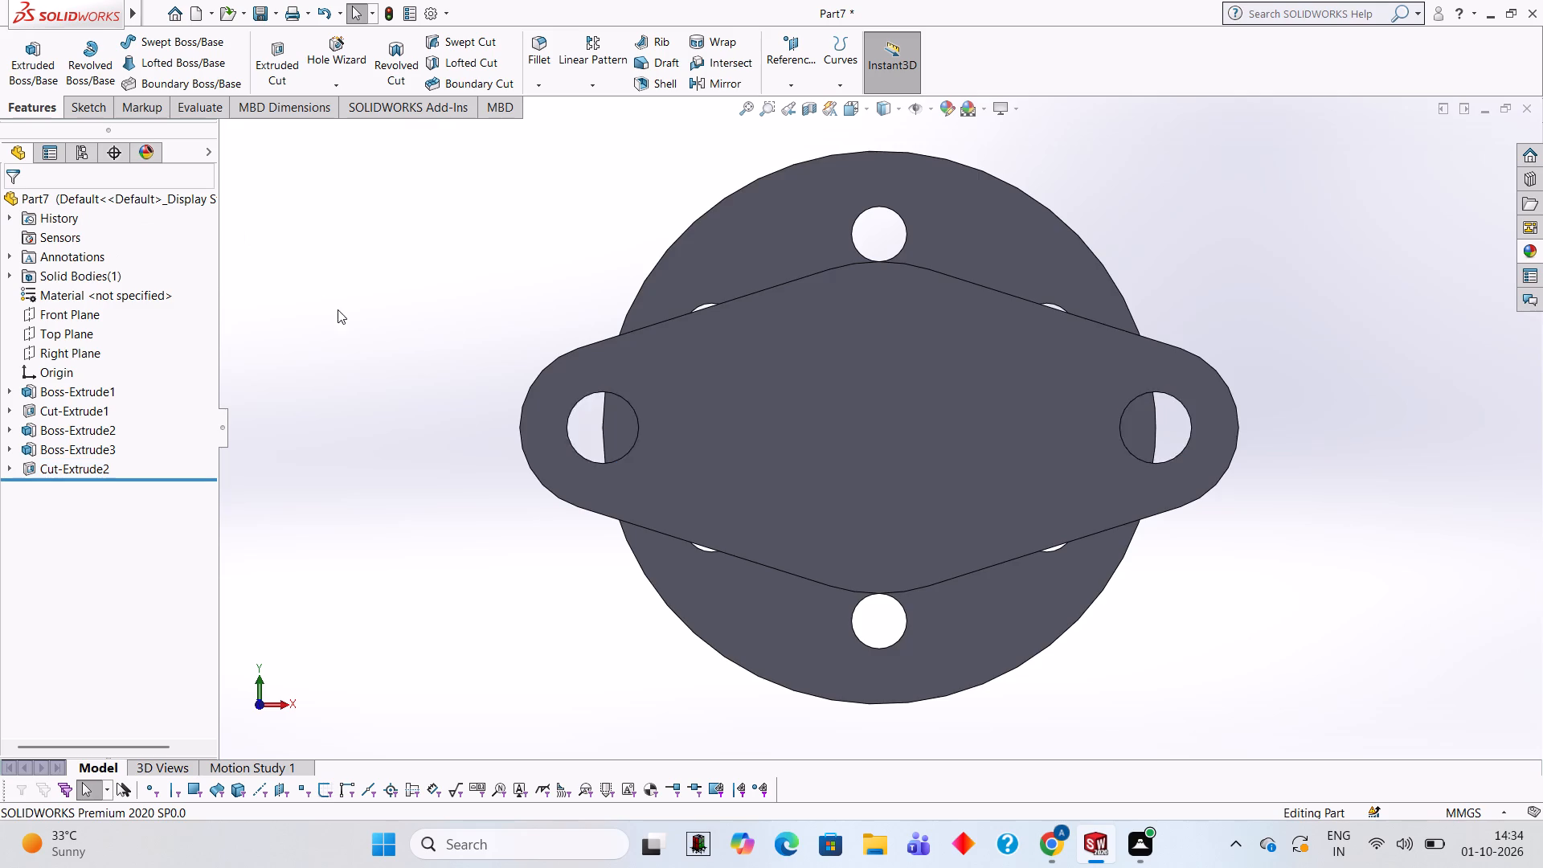
# Sketch a 36 mm diameter circle centred on the origin on the lever plate's outer face.
pyautogui.scroll(1, 338, 309)
pyautogui.moveTo(338, 309); pyautogui.dragTo(366, 313, button='middle')
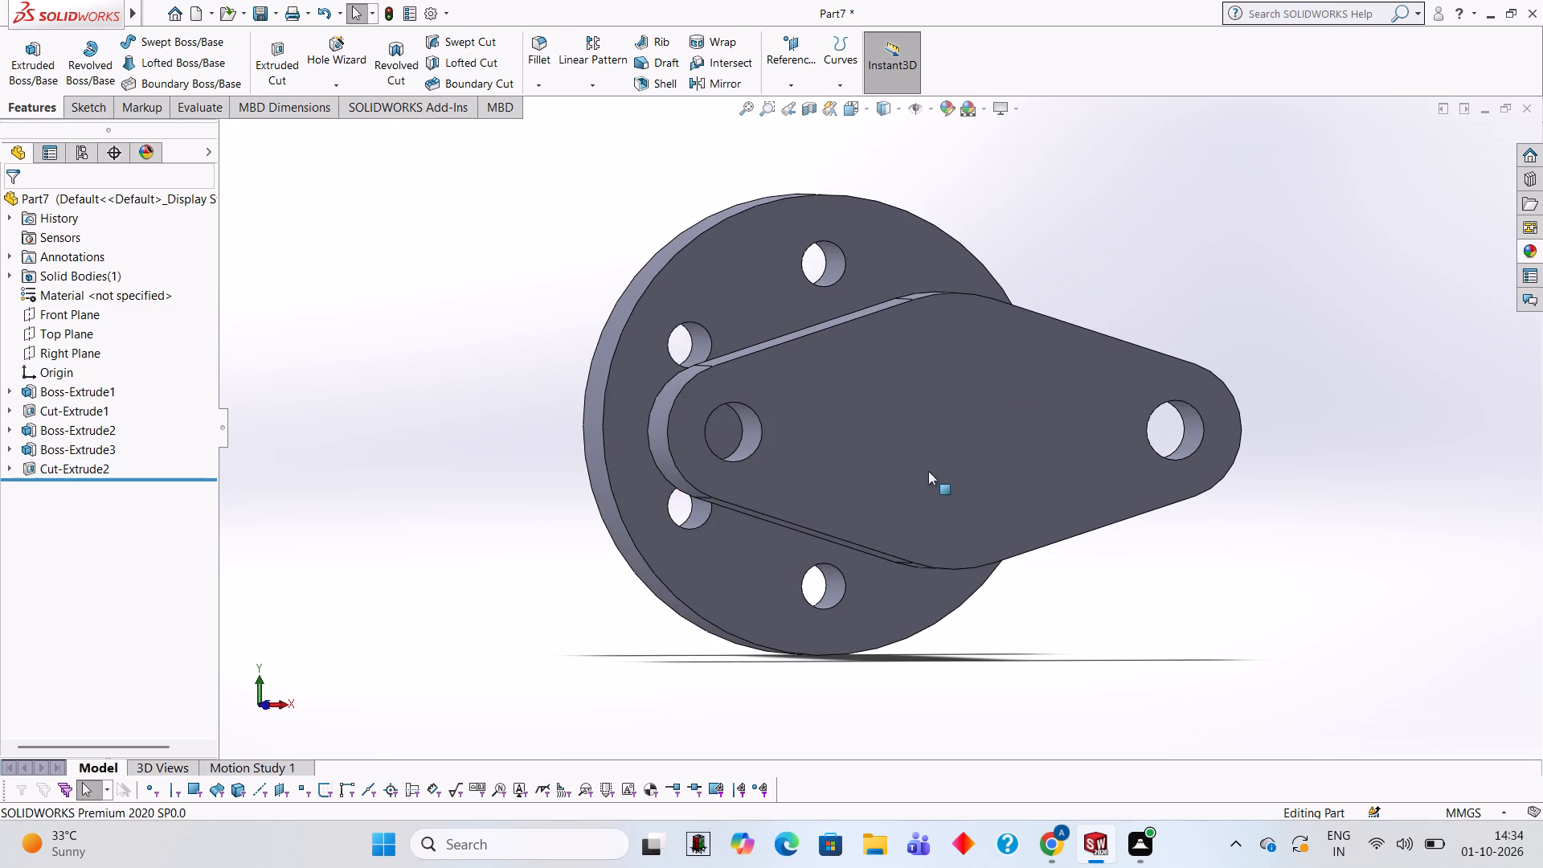
pyautogui.click(920, 420)
pyautogui.click(994, 375)
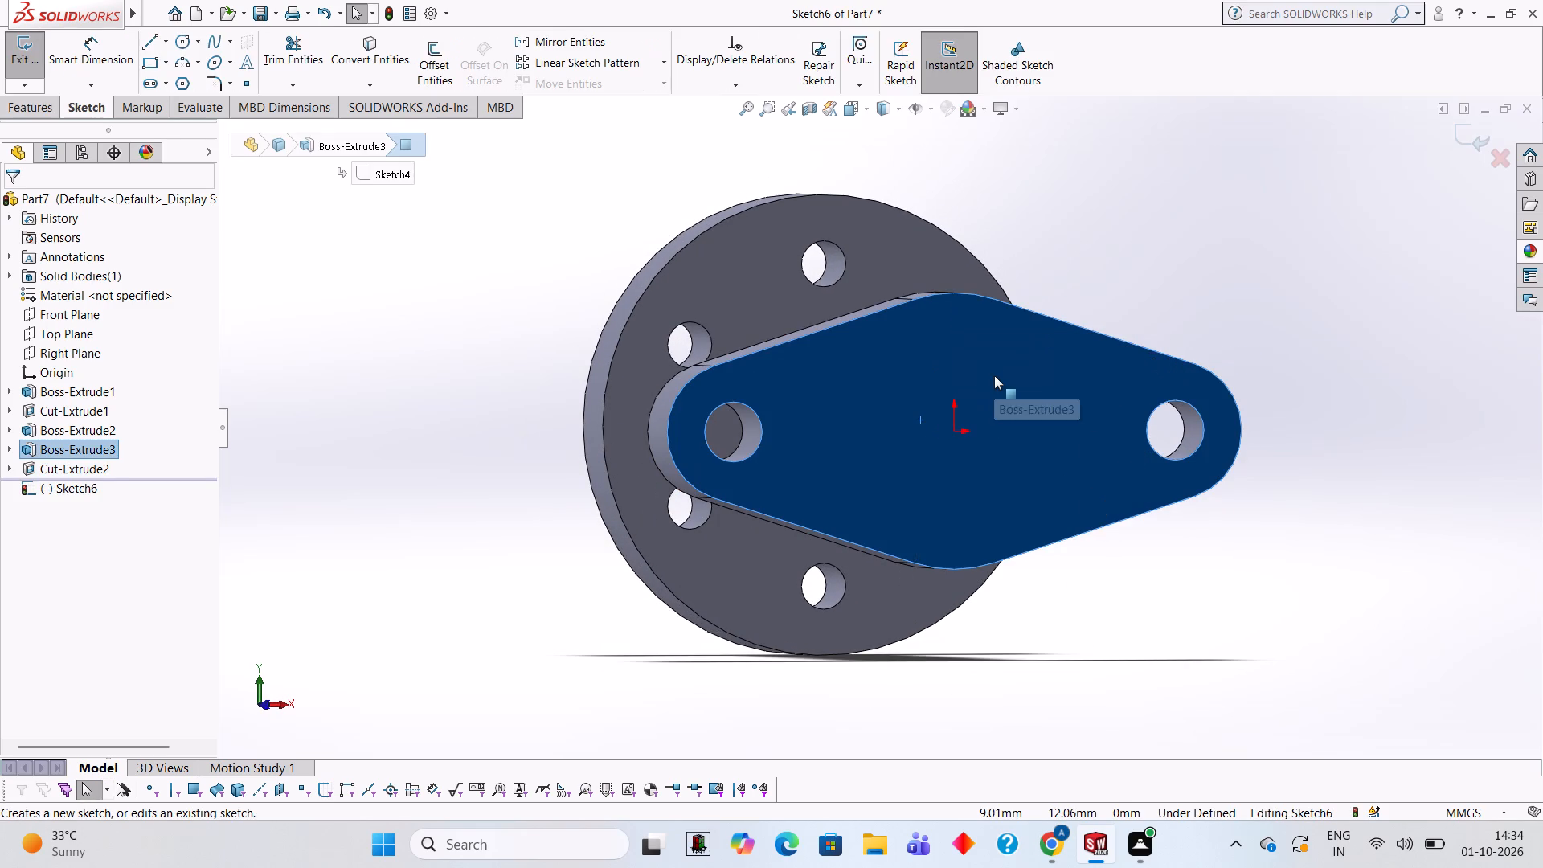
pyautogui.hotkey('ctrl', '8')
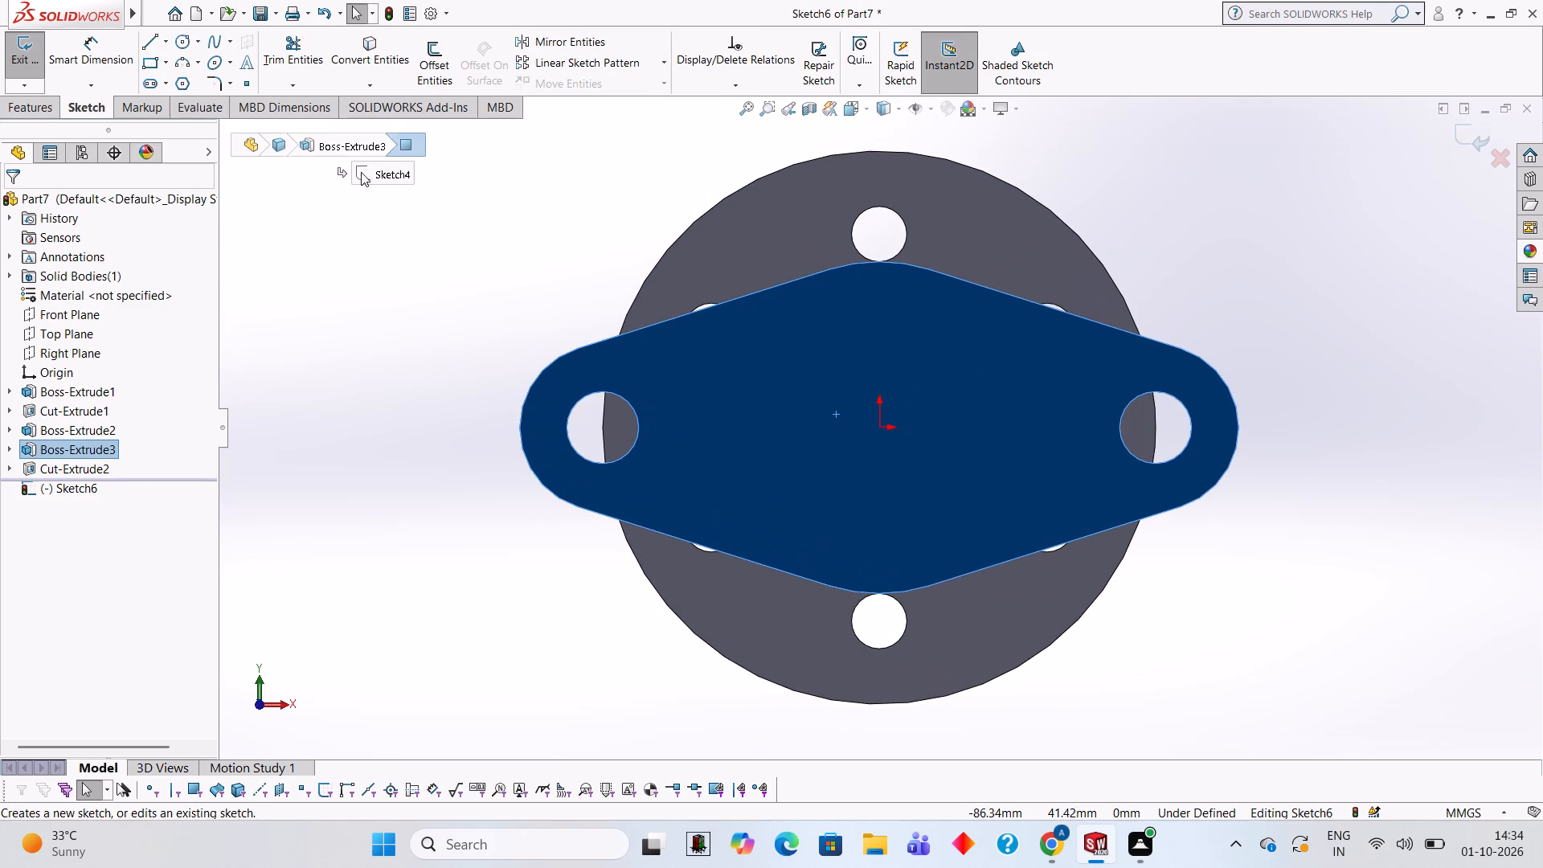
pyautogui.click(474, 183)
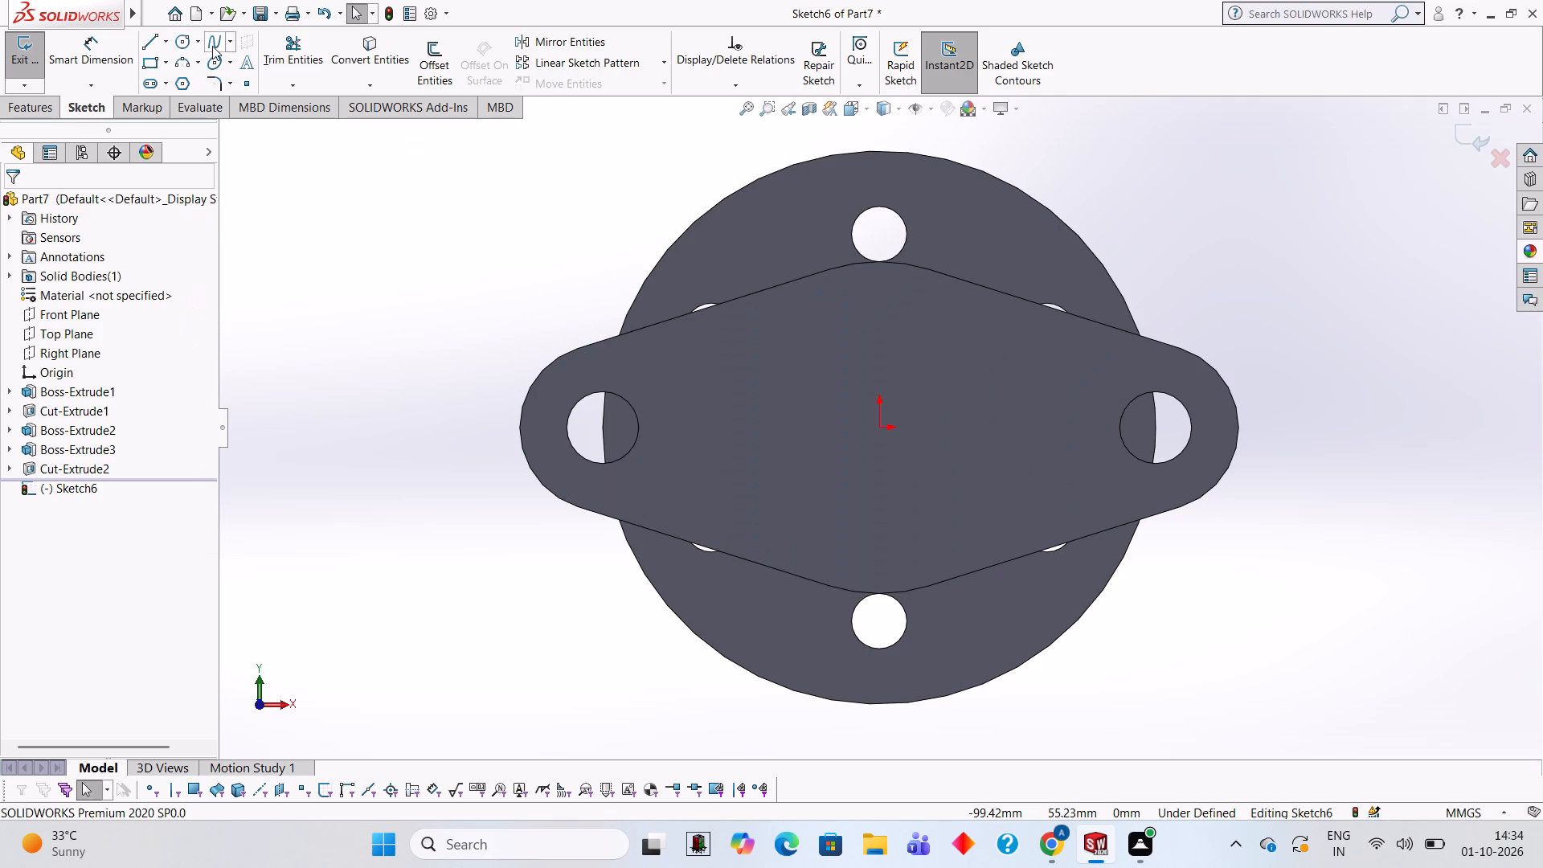
pyautogui.click(190, 43)
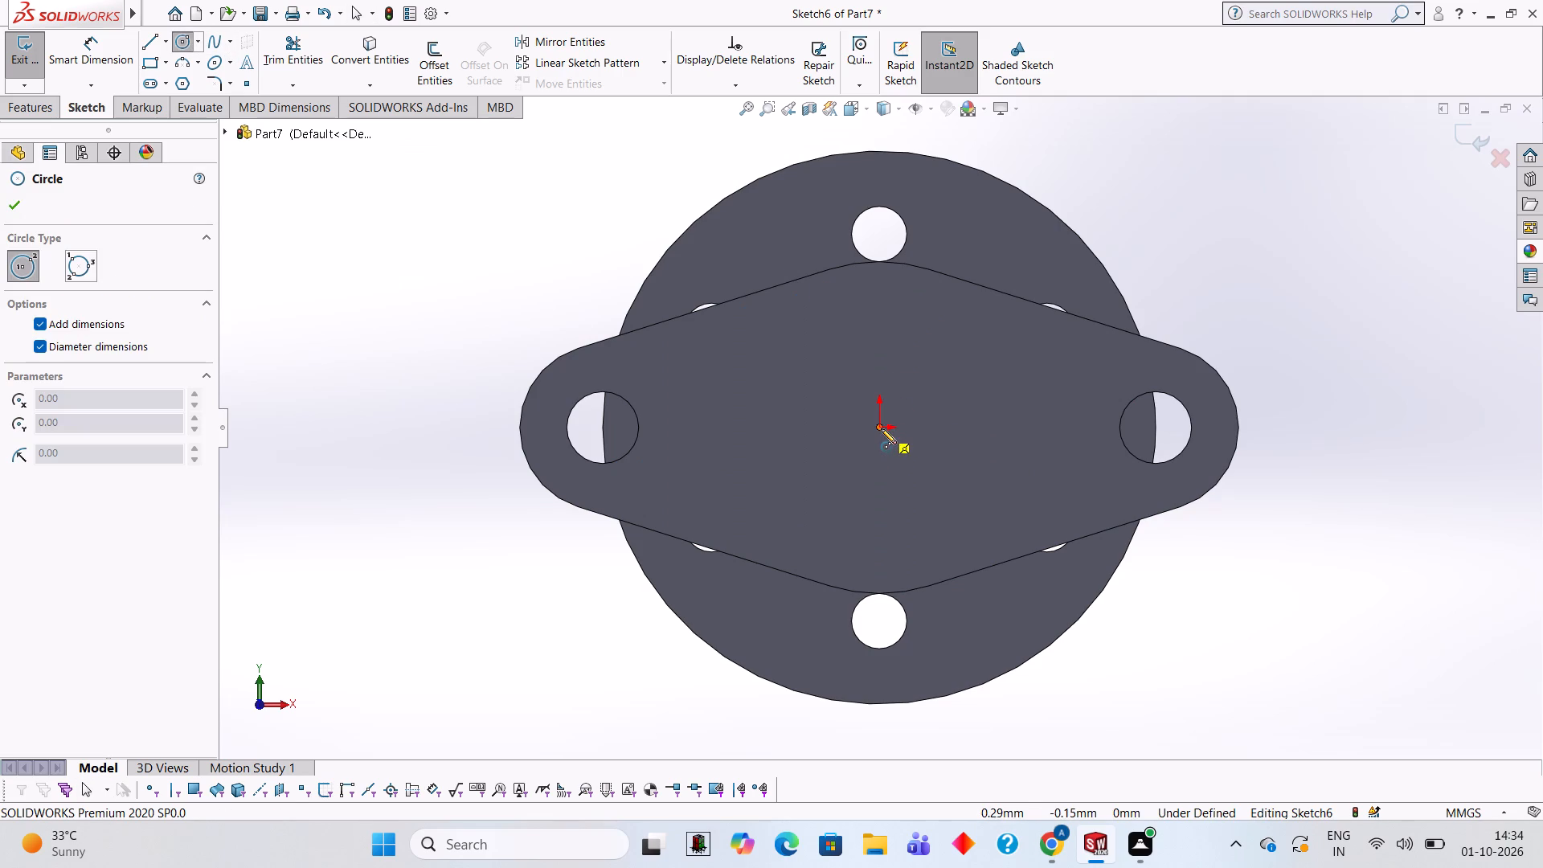
pyautogui.click(881, 428)
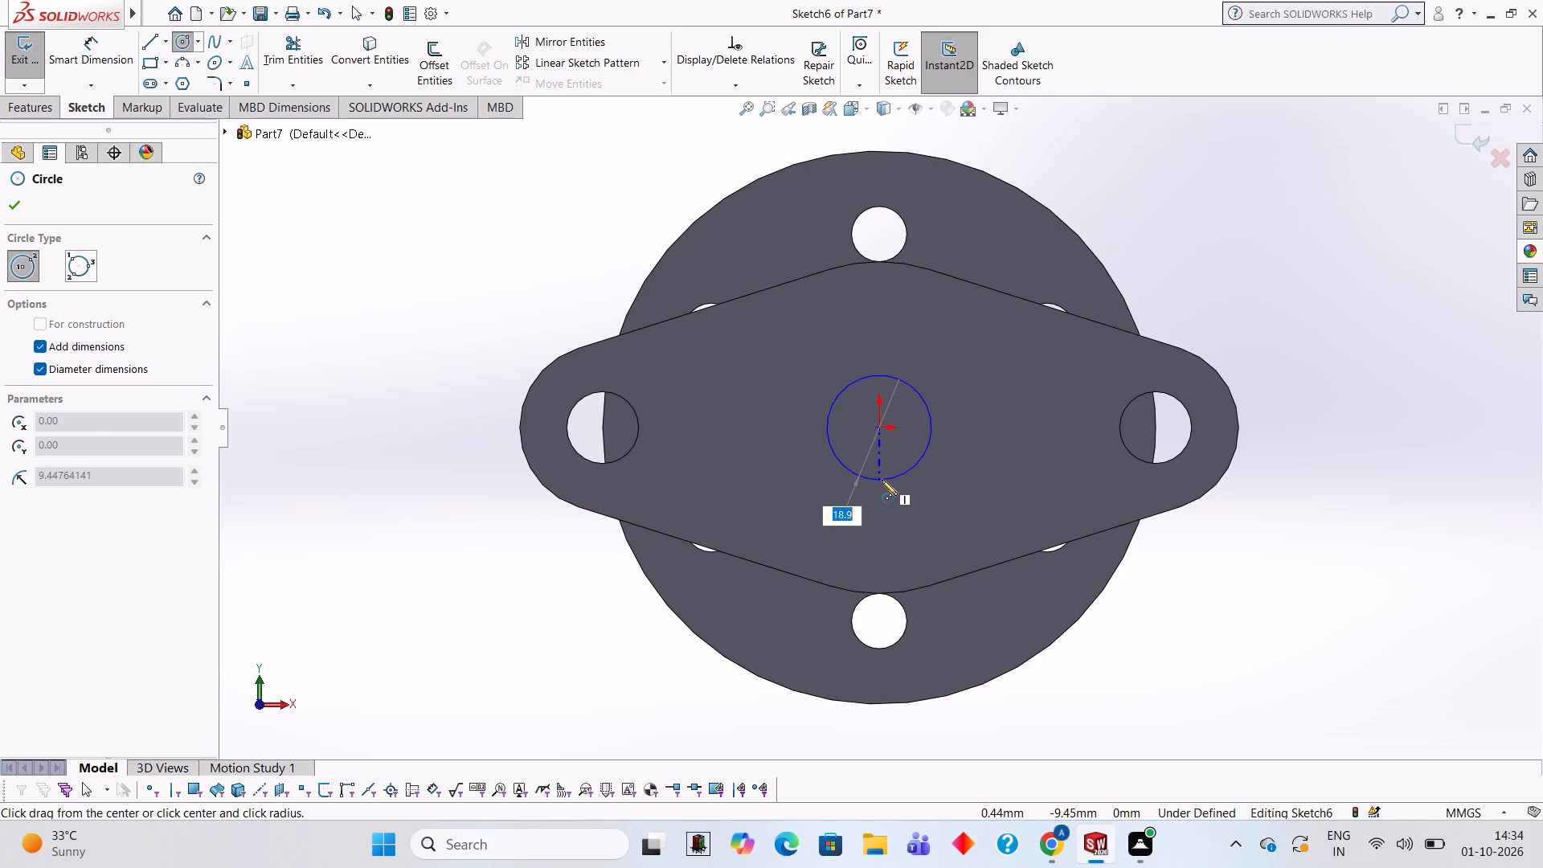
pyautogui.write('36')
pyautogui.press('Return')
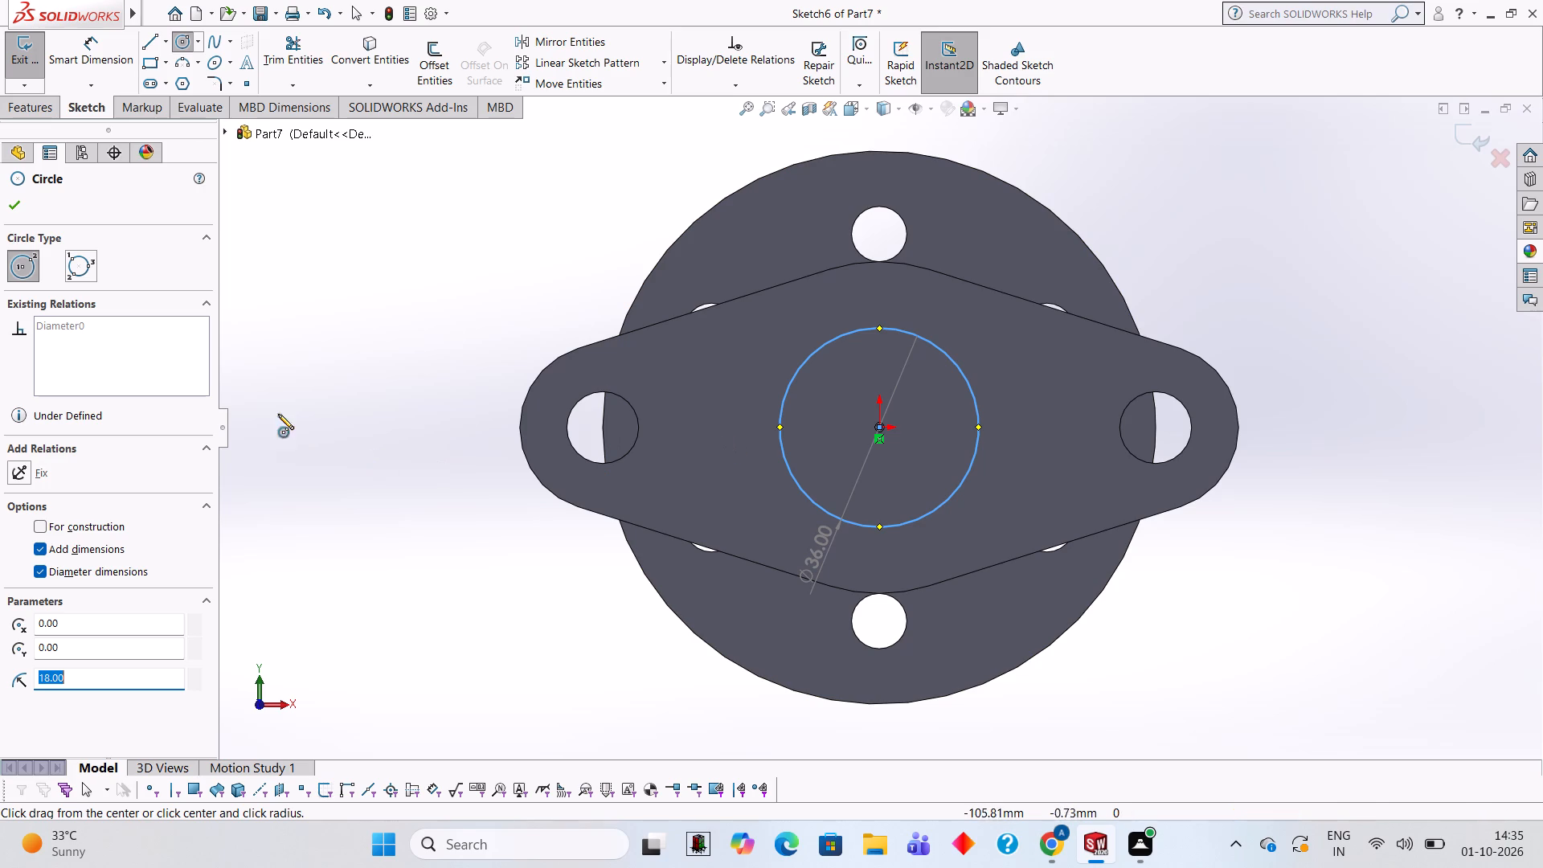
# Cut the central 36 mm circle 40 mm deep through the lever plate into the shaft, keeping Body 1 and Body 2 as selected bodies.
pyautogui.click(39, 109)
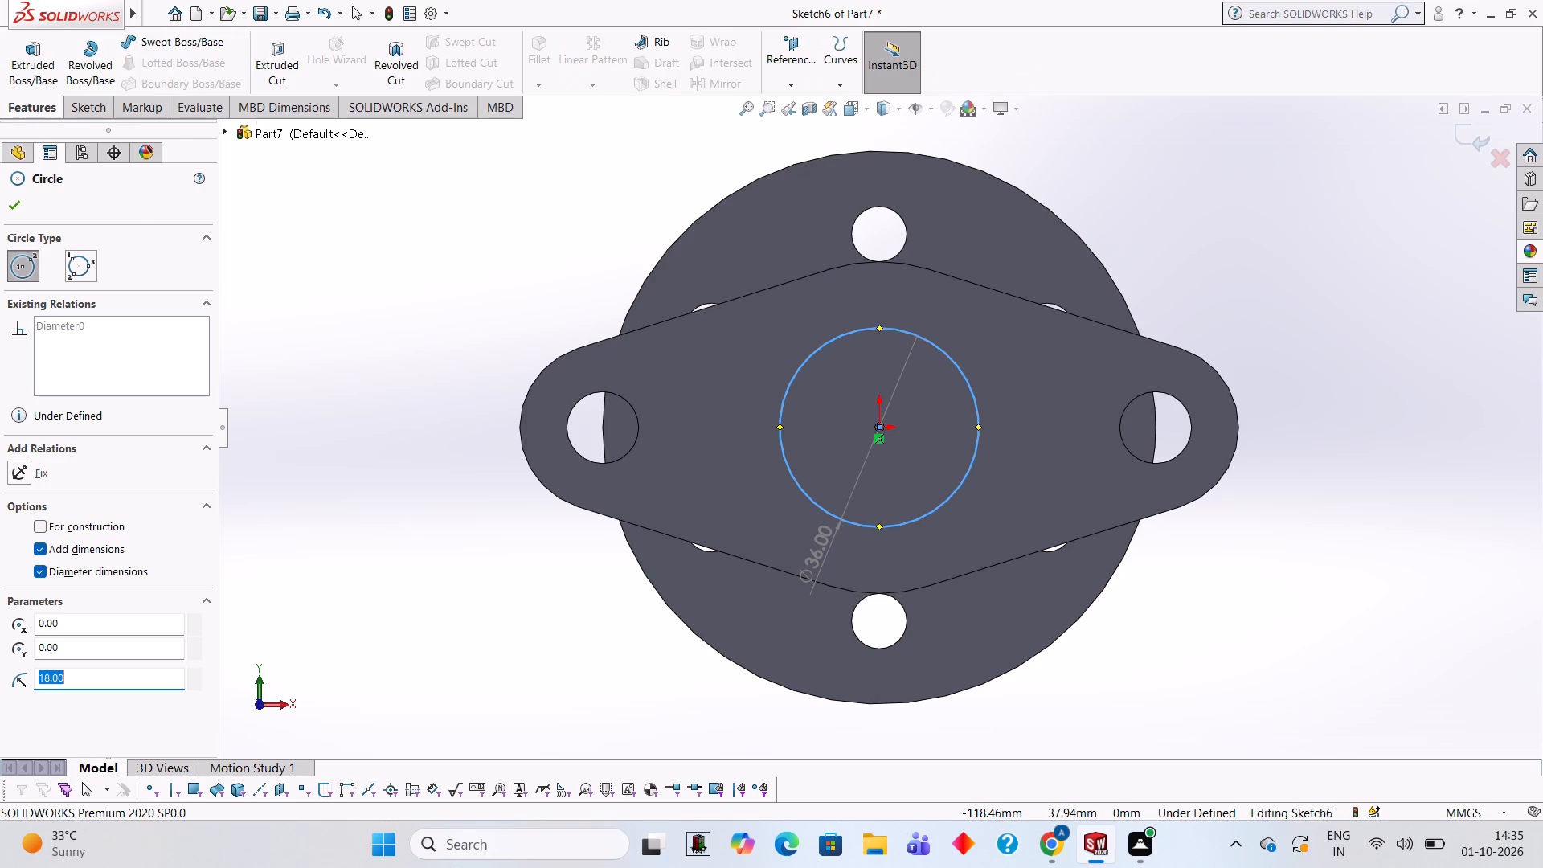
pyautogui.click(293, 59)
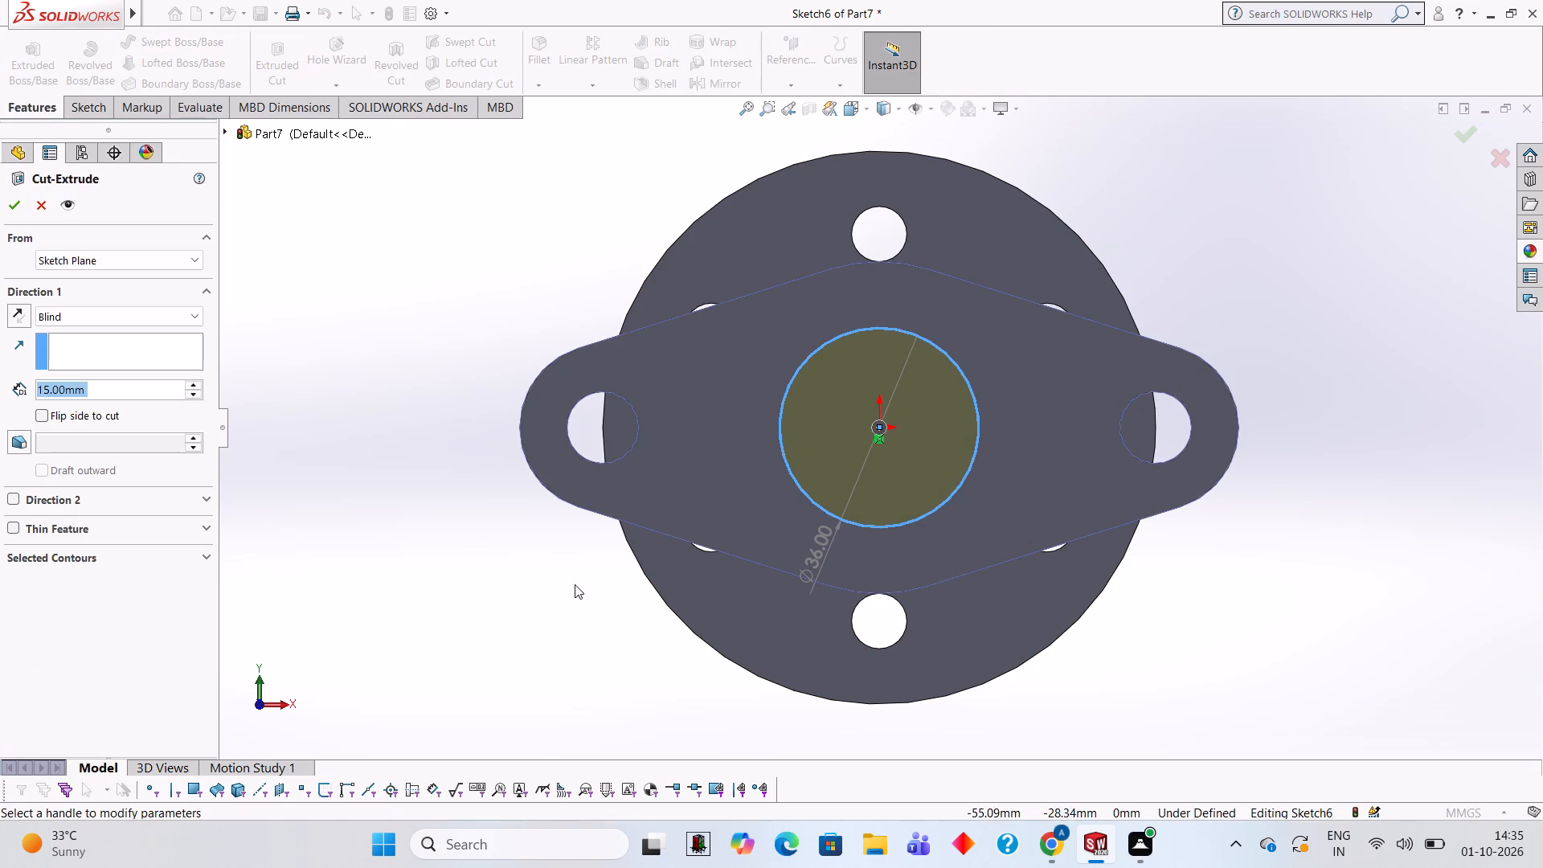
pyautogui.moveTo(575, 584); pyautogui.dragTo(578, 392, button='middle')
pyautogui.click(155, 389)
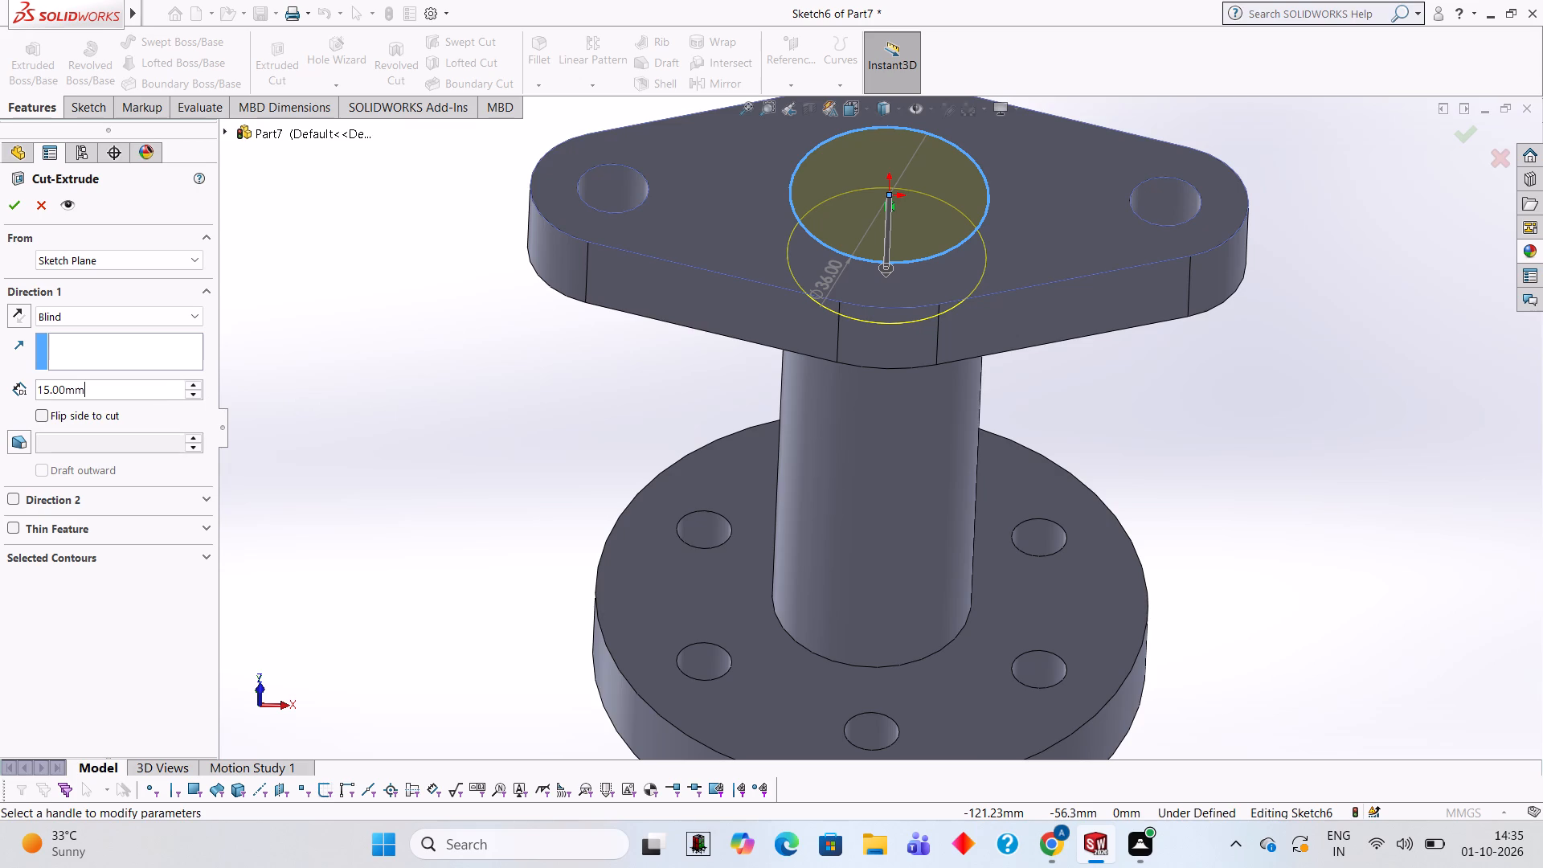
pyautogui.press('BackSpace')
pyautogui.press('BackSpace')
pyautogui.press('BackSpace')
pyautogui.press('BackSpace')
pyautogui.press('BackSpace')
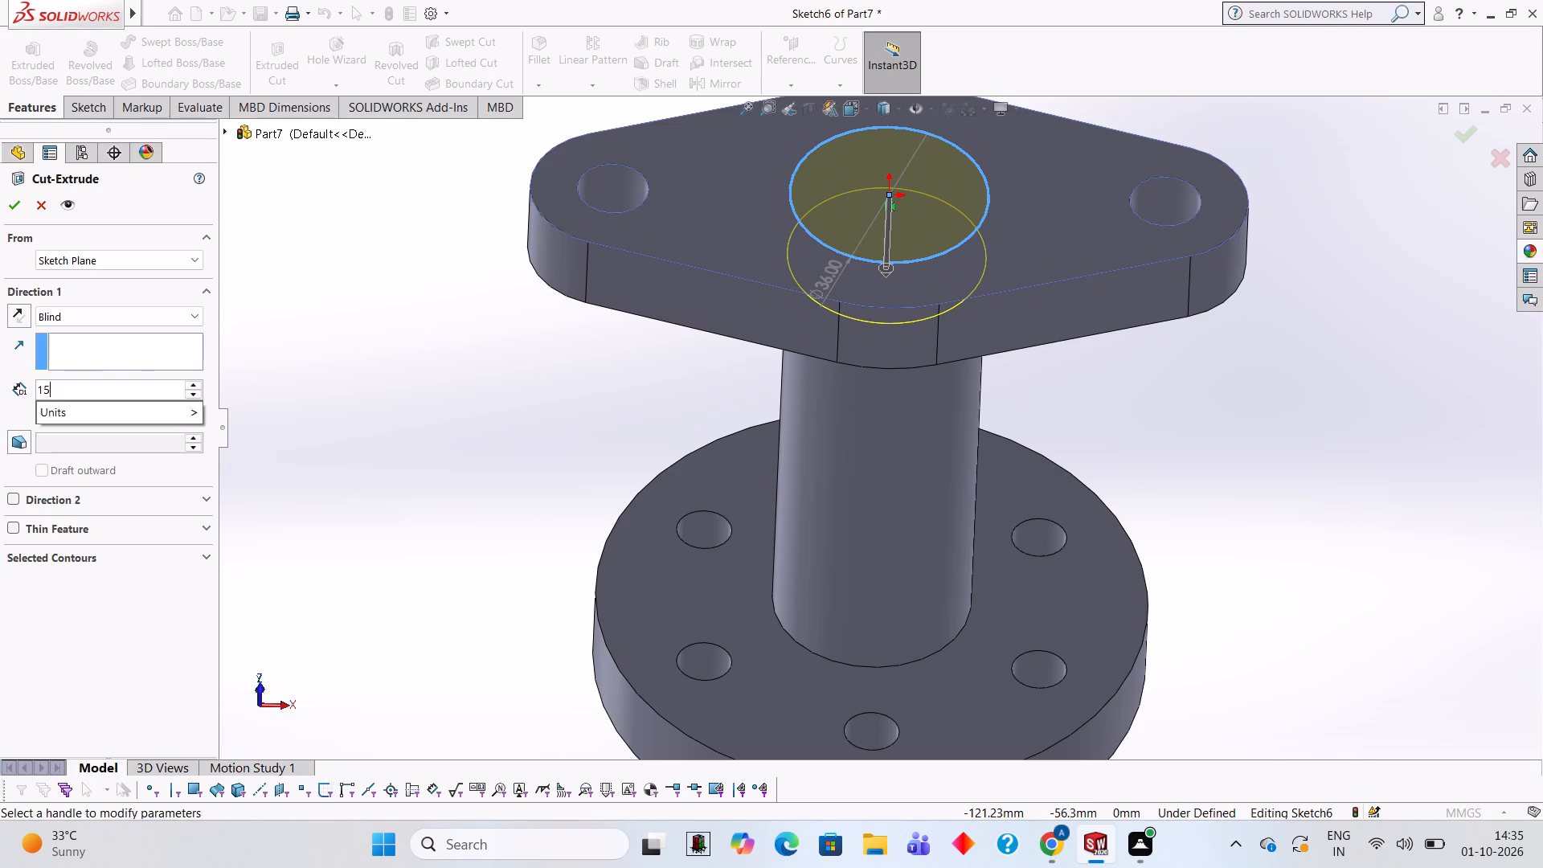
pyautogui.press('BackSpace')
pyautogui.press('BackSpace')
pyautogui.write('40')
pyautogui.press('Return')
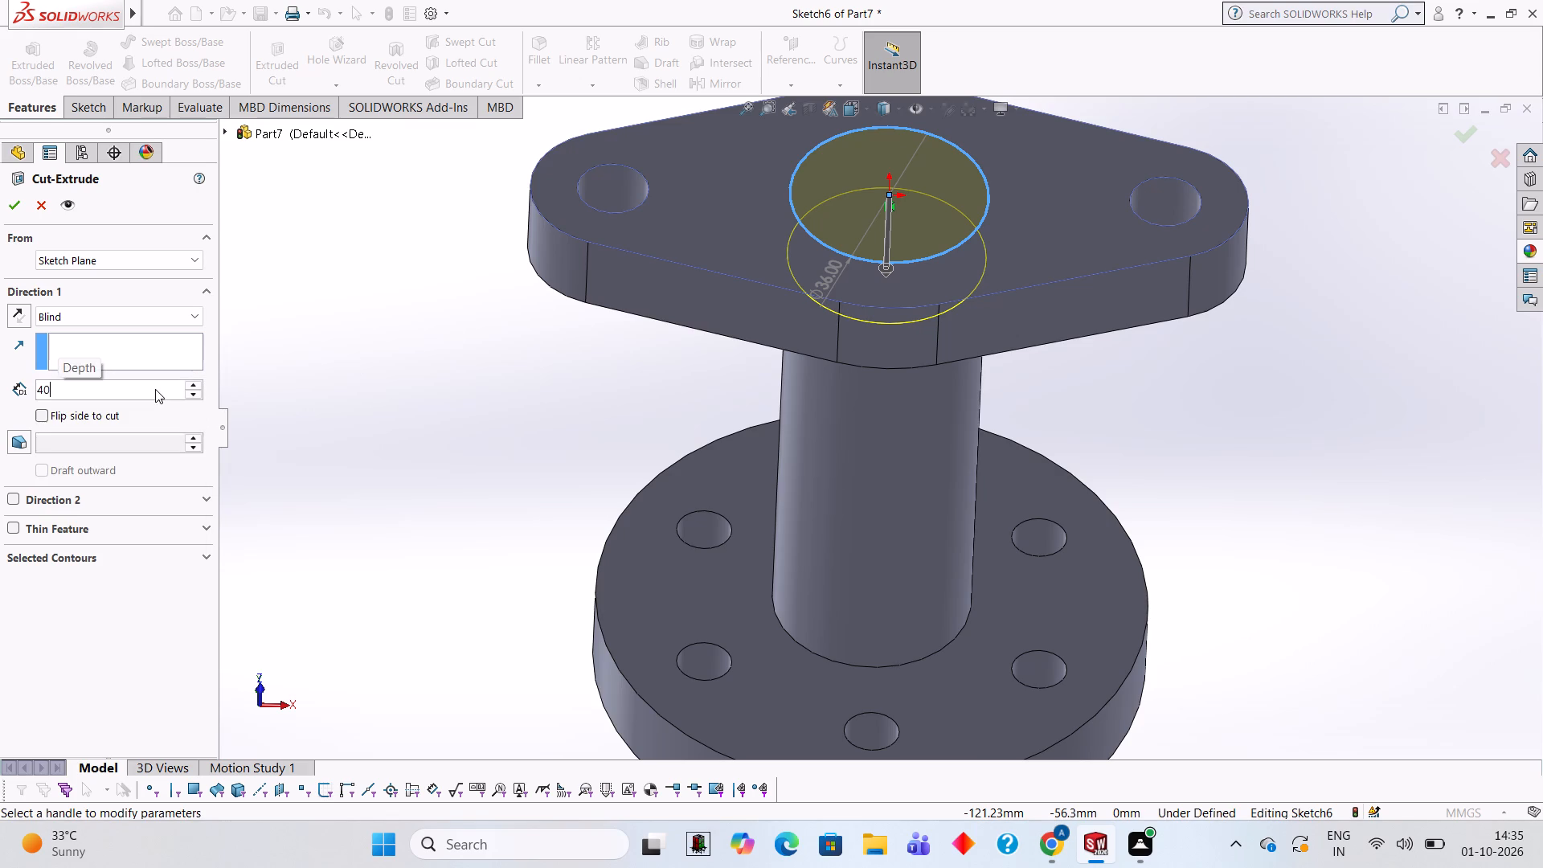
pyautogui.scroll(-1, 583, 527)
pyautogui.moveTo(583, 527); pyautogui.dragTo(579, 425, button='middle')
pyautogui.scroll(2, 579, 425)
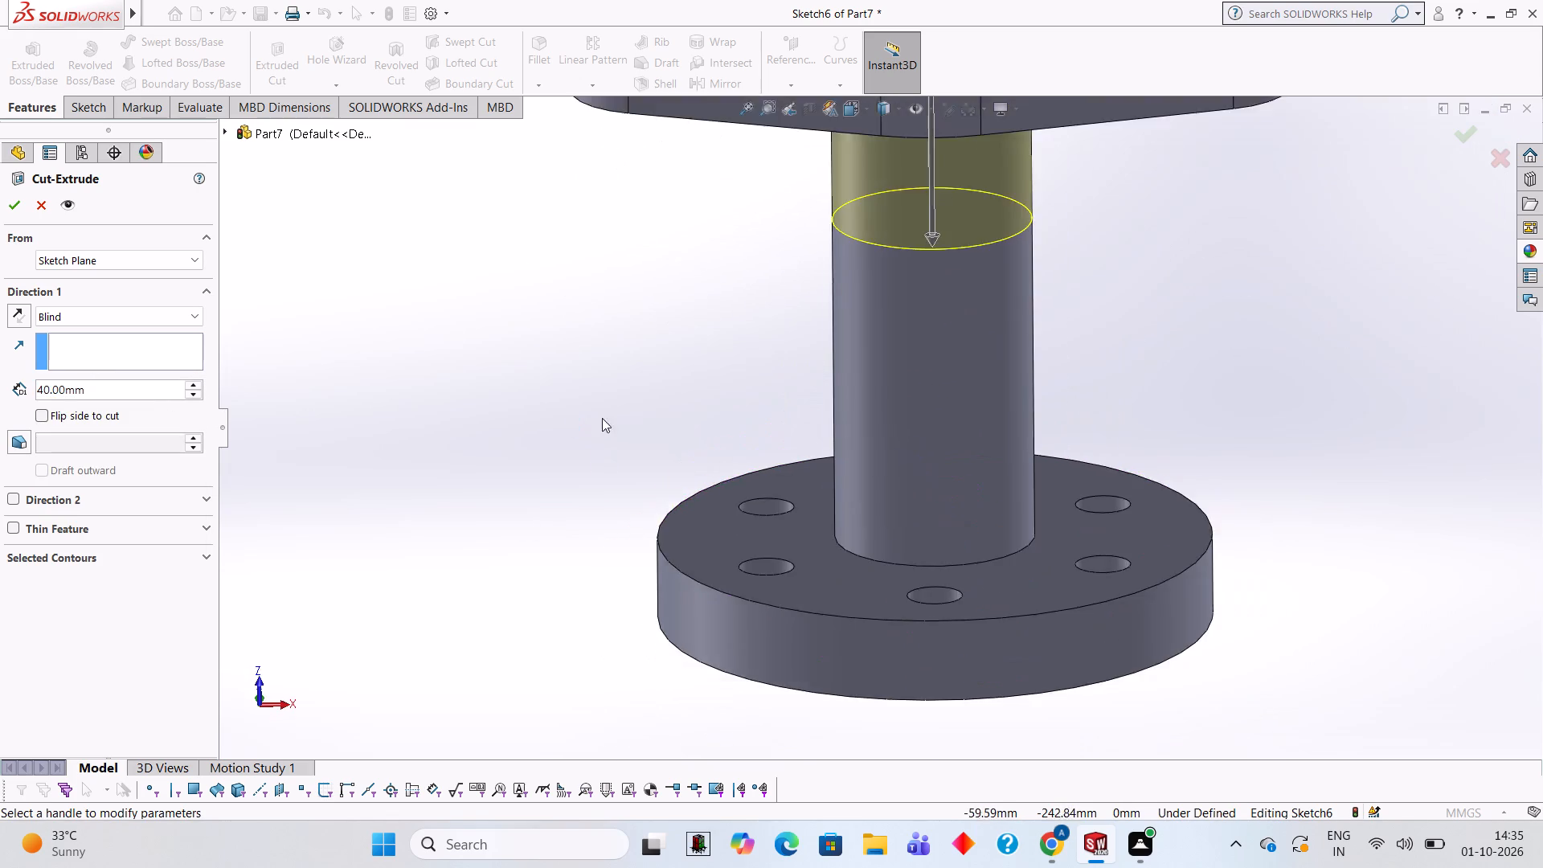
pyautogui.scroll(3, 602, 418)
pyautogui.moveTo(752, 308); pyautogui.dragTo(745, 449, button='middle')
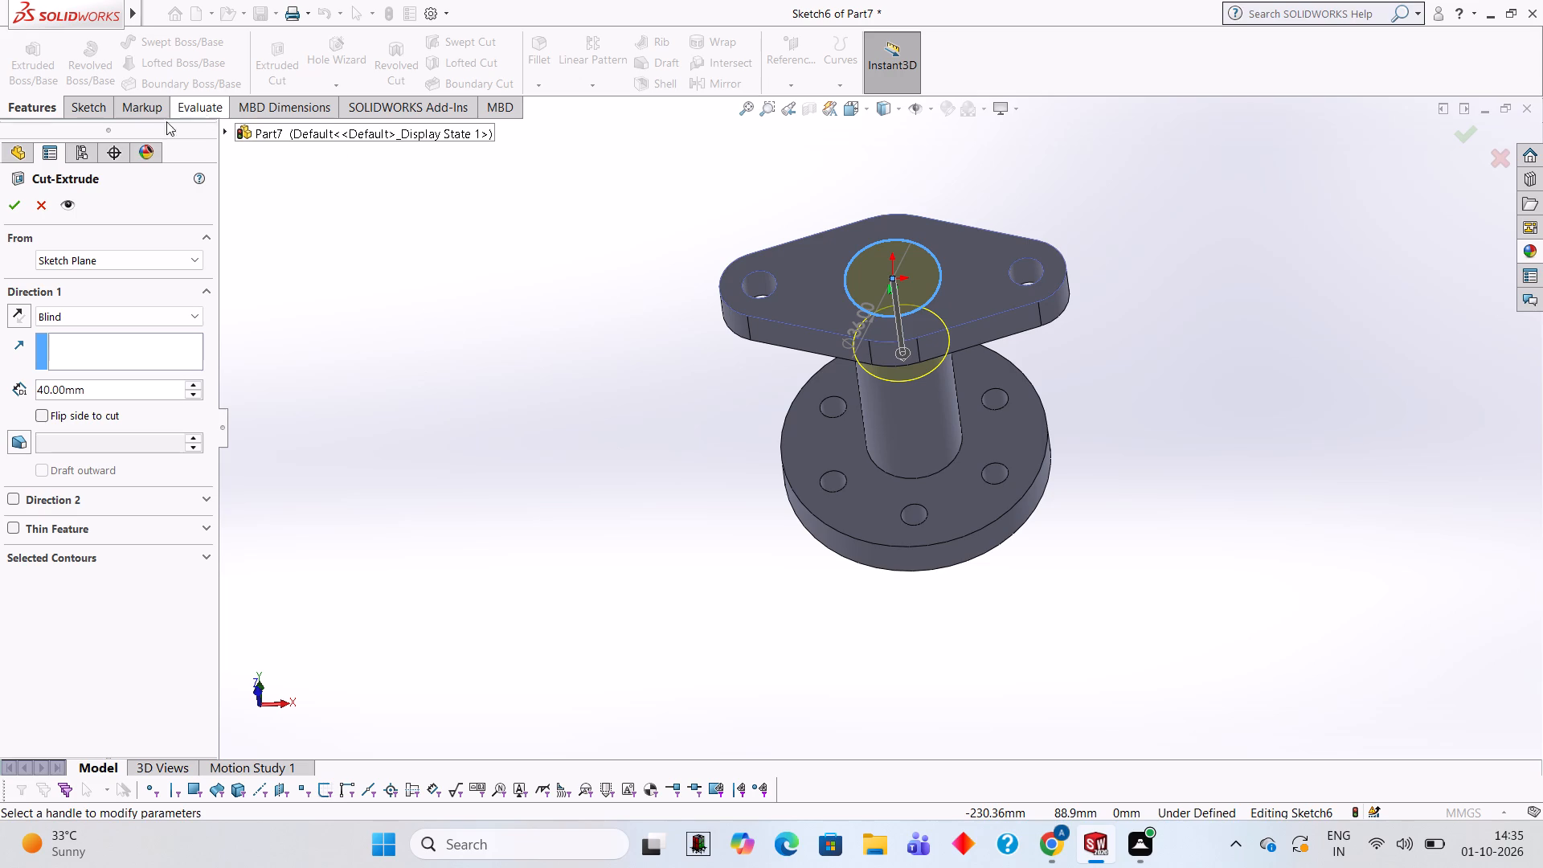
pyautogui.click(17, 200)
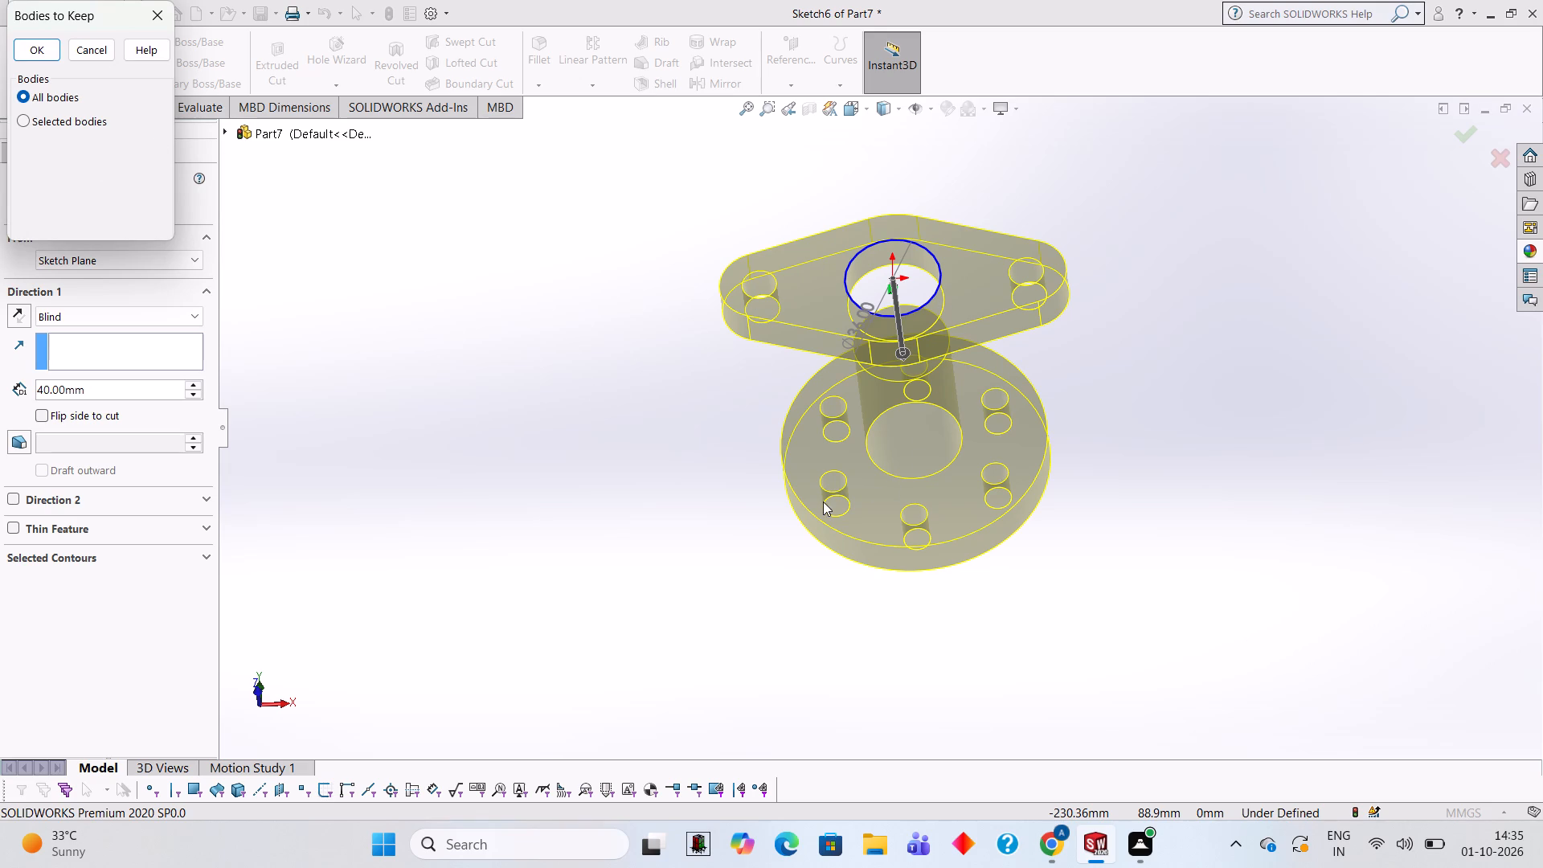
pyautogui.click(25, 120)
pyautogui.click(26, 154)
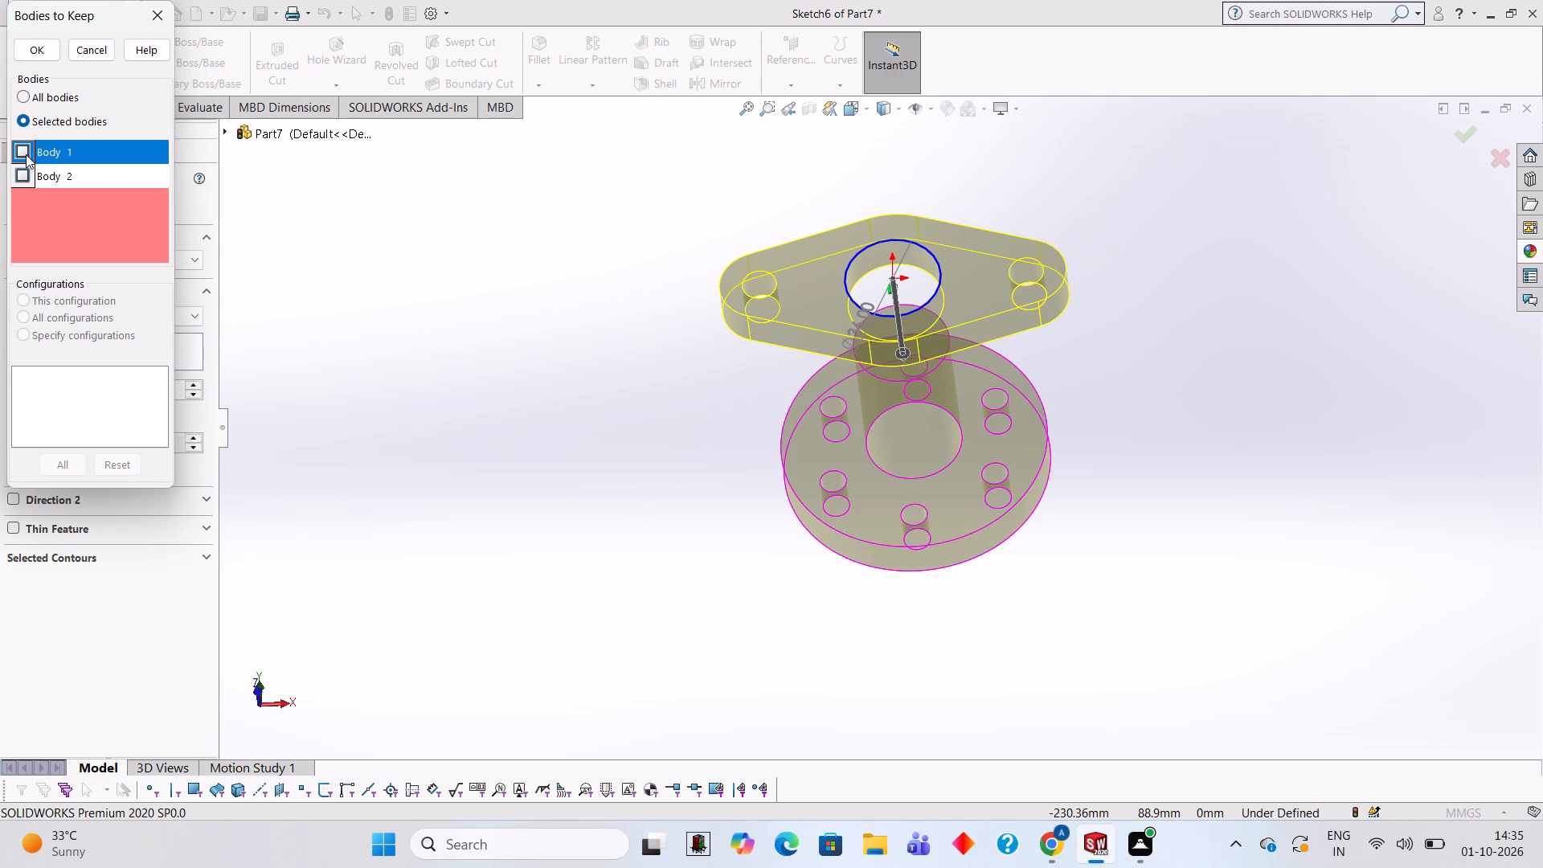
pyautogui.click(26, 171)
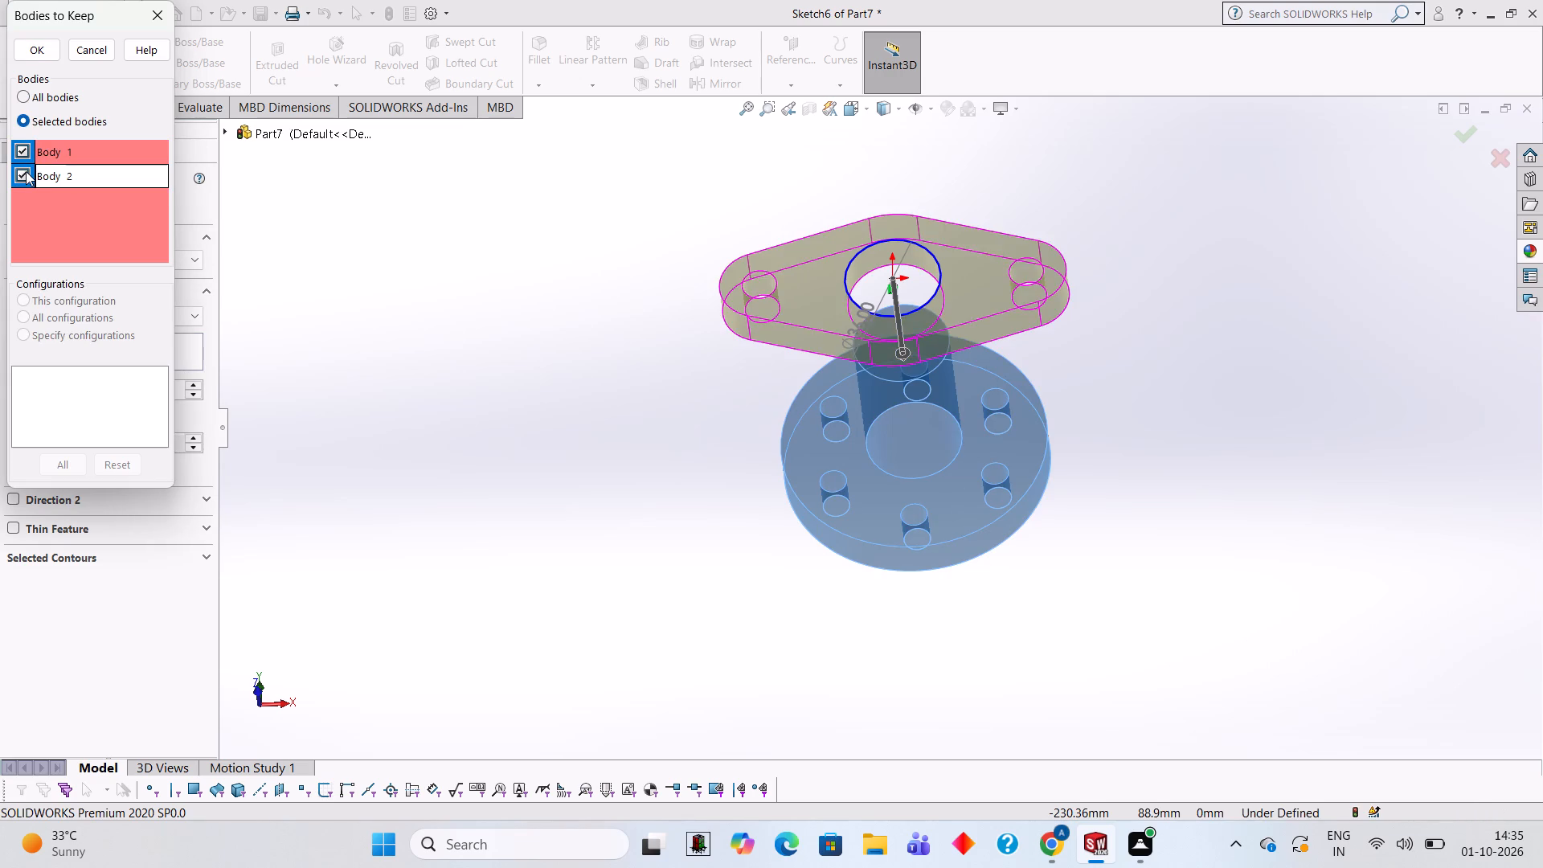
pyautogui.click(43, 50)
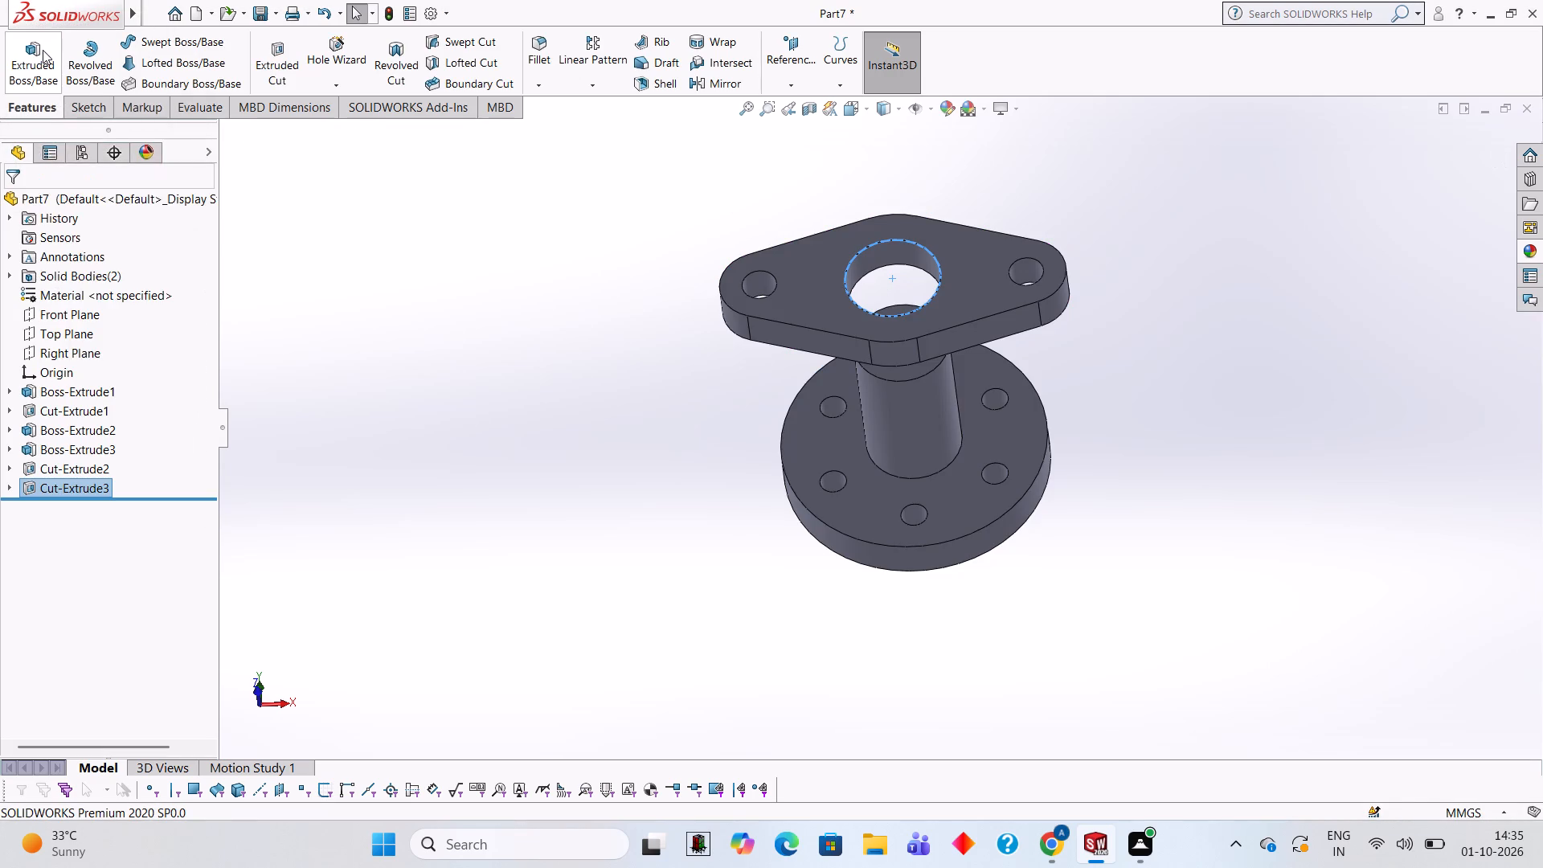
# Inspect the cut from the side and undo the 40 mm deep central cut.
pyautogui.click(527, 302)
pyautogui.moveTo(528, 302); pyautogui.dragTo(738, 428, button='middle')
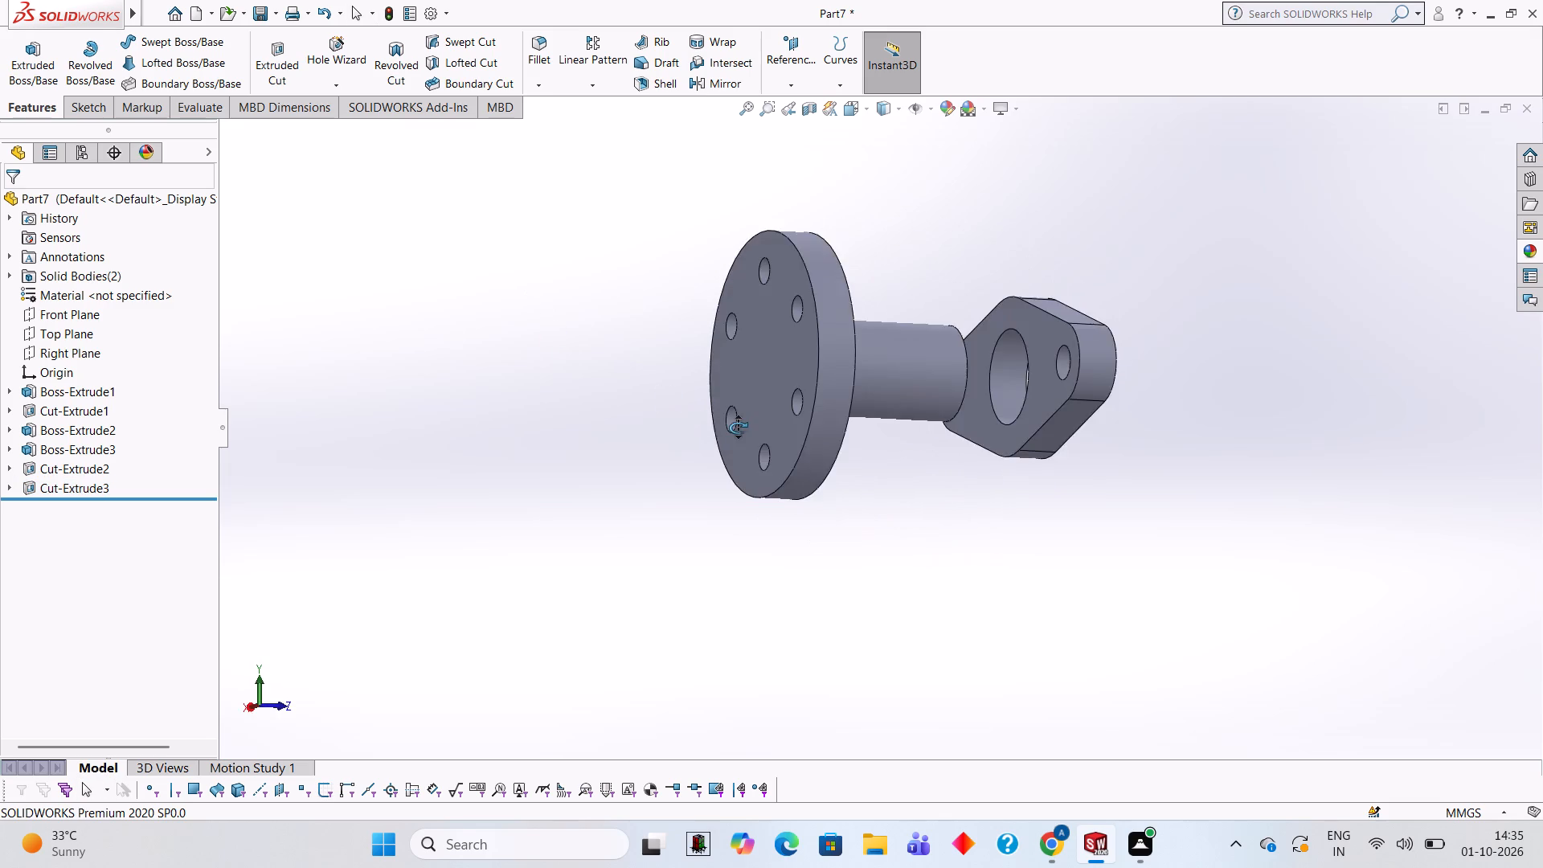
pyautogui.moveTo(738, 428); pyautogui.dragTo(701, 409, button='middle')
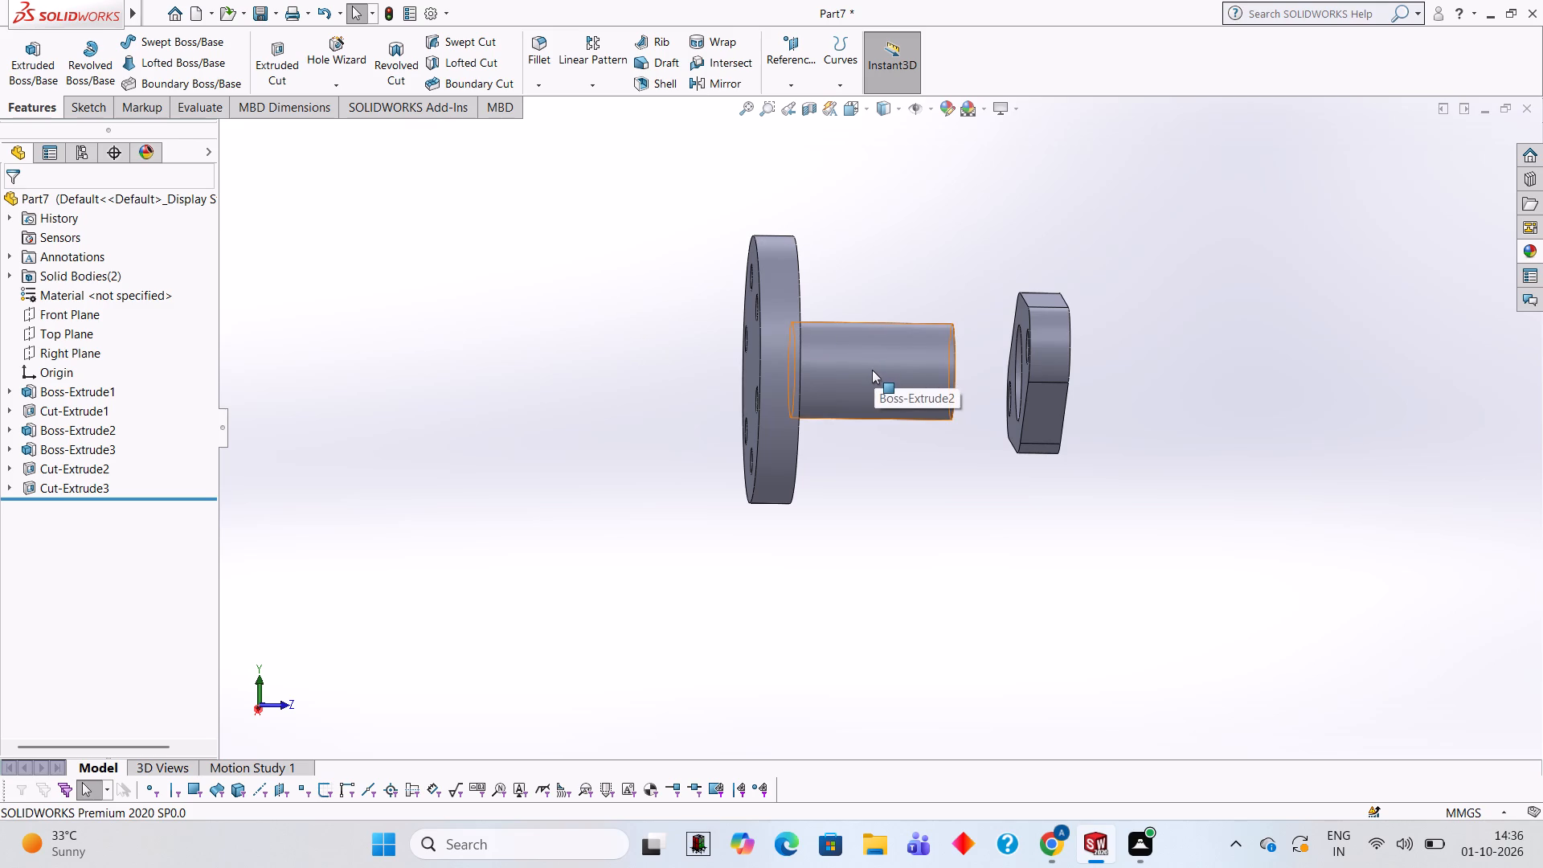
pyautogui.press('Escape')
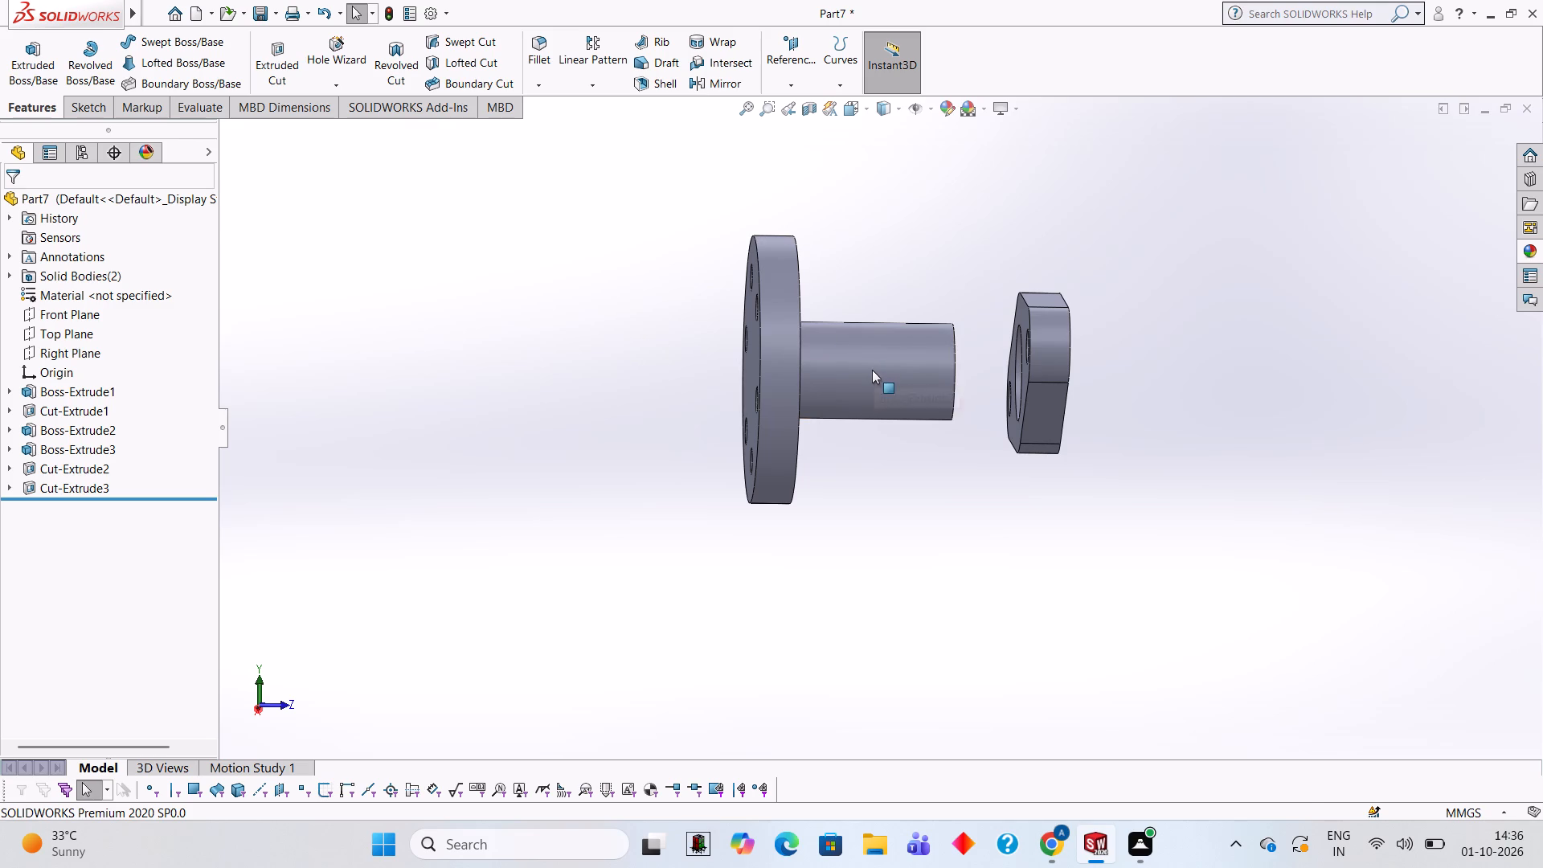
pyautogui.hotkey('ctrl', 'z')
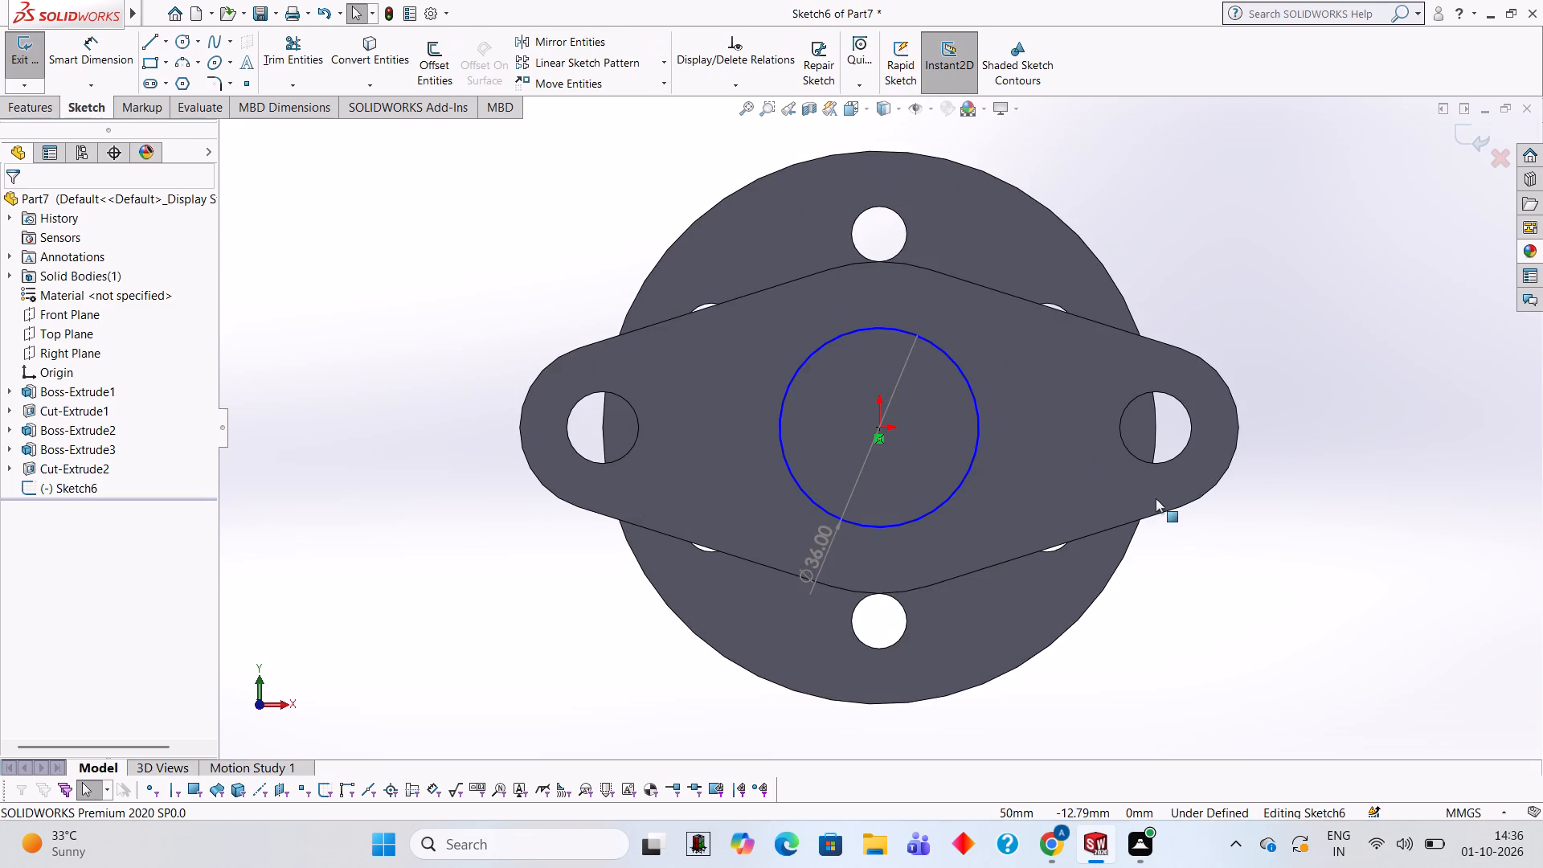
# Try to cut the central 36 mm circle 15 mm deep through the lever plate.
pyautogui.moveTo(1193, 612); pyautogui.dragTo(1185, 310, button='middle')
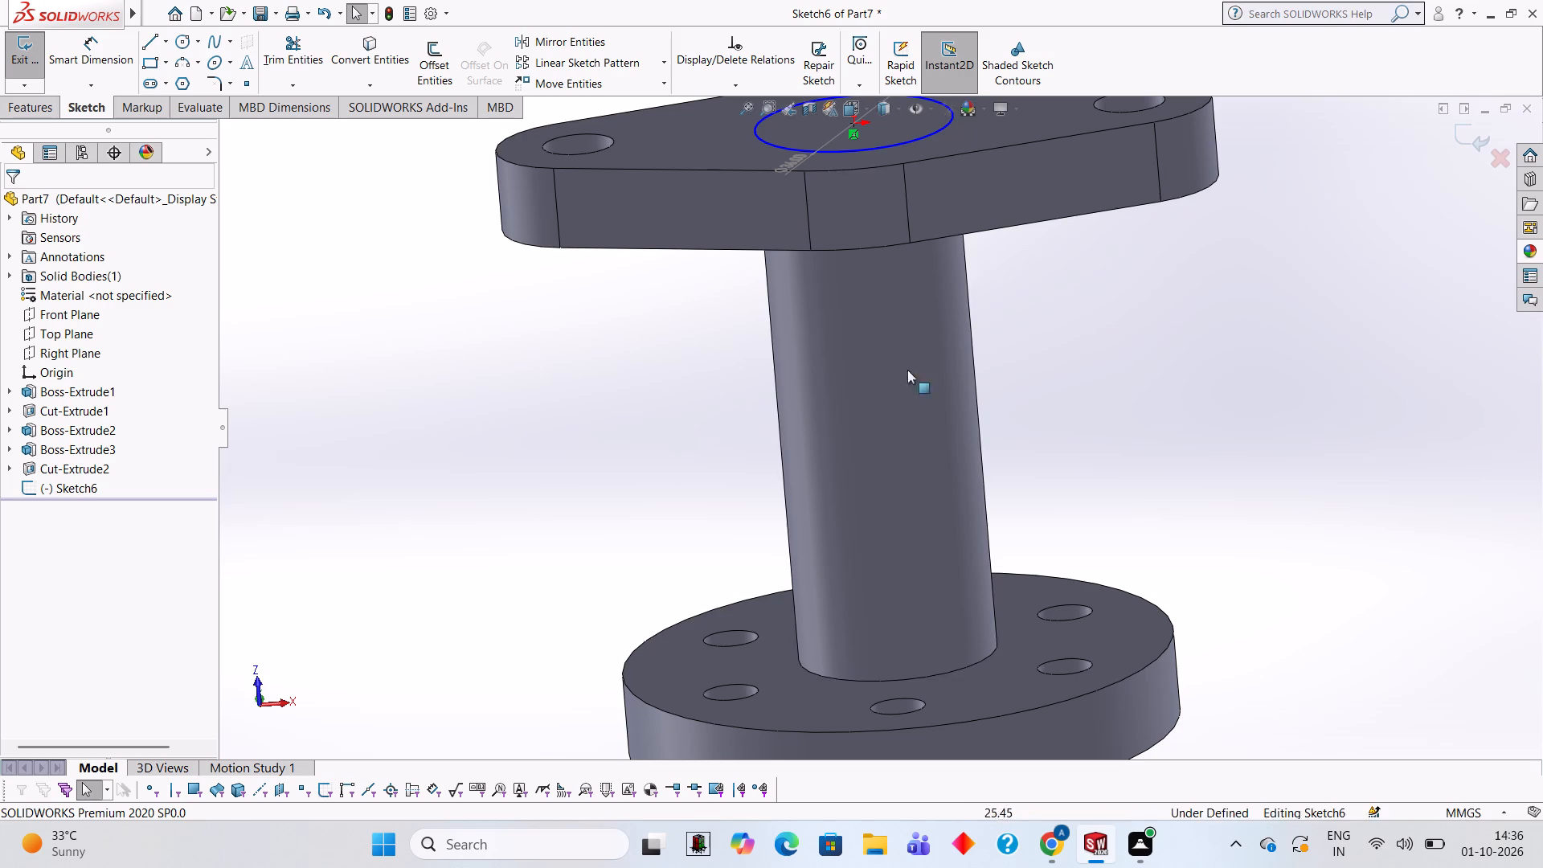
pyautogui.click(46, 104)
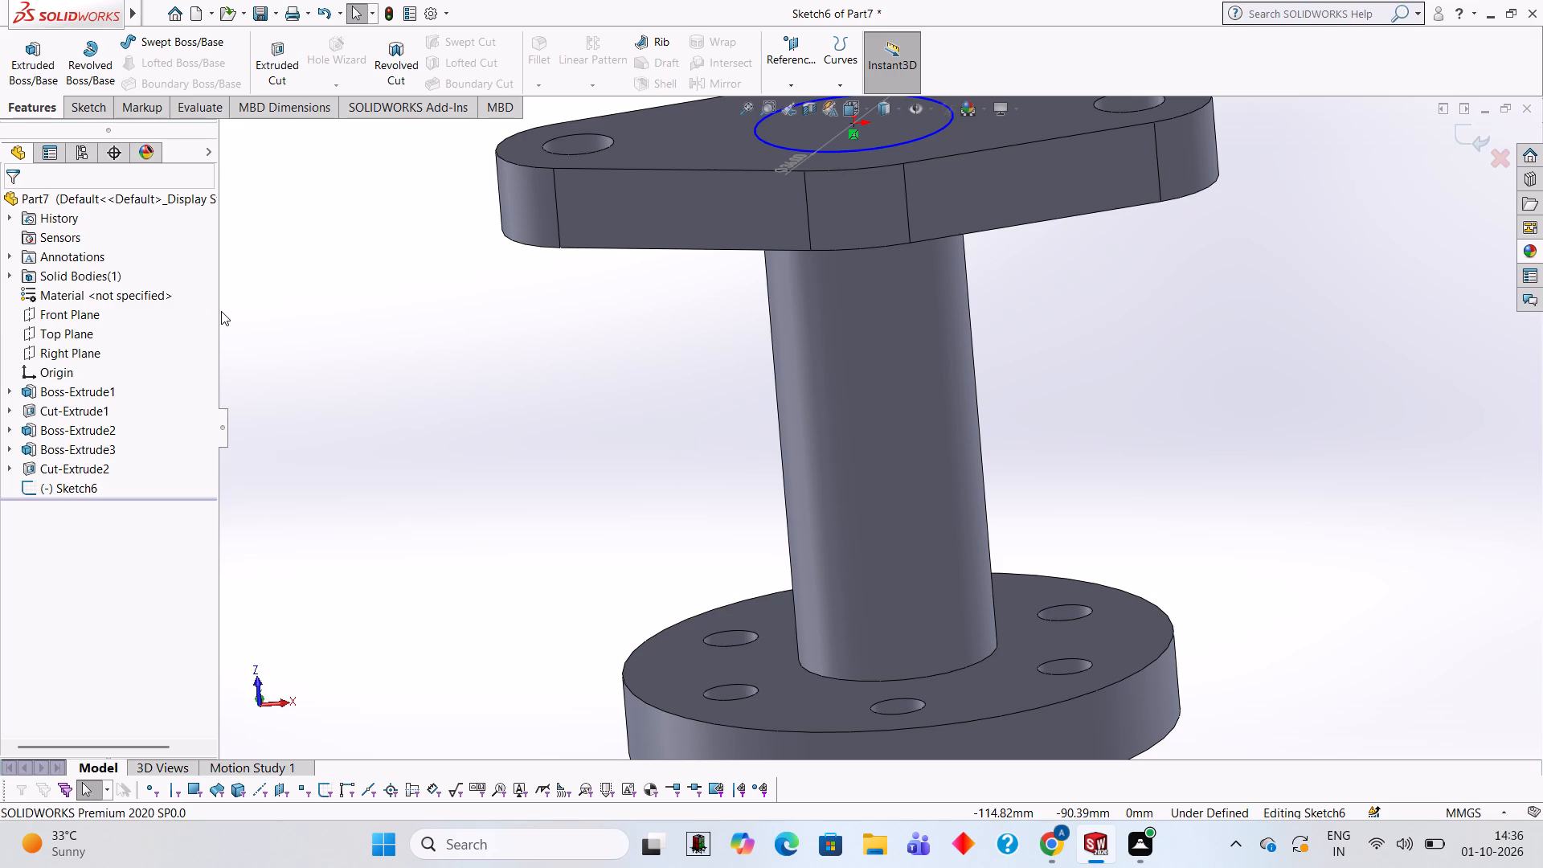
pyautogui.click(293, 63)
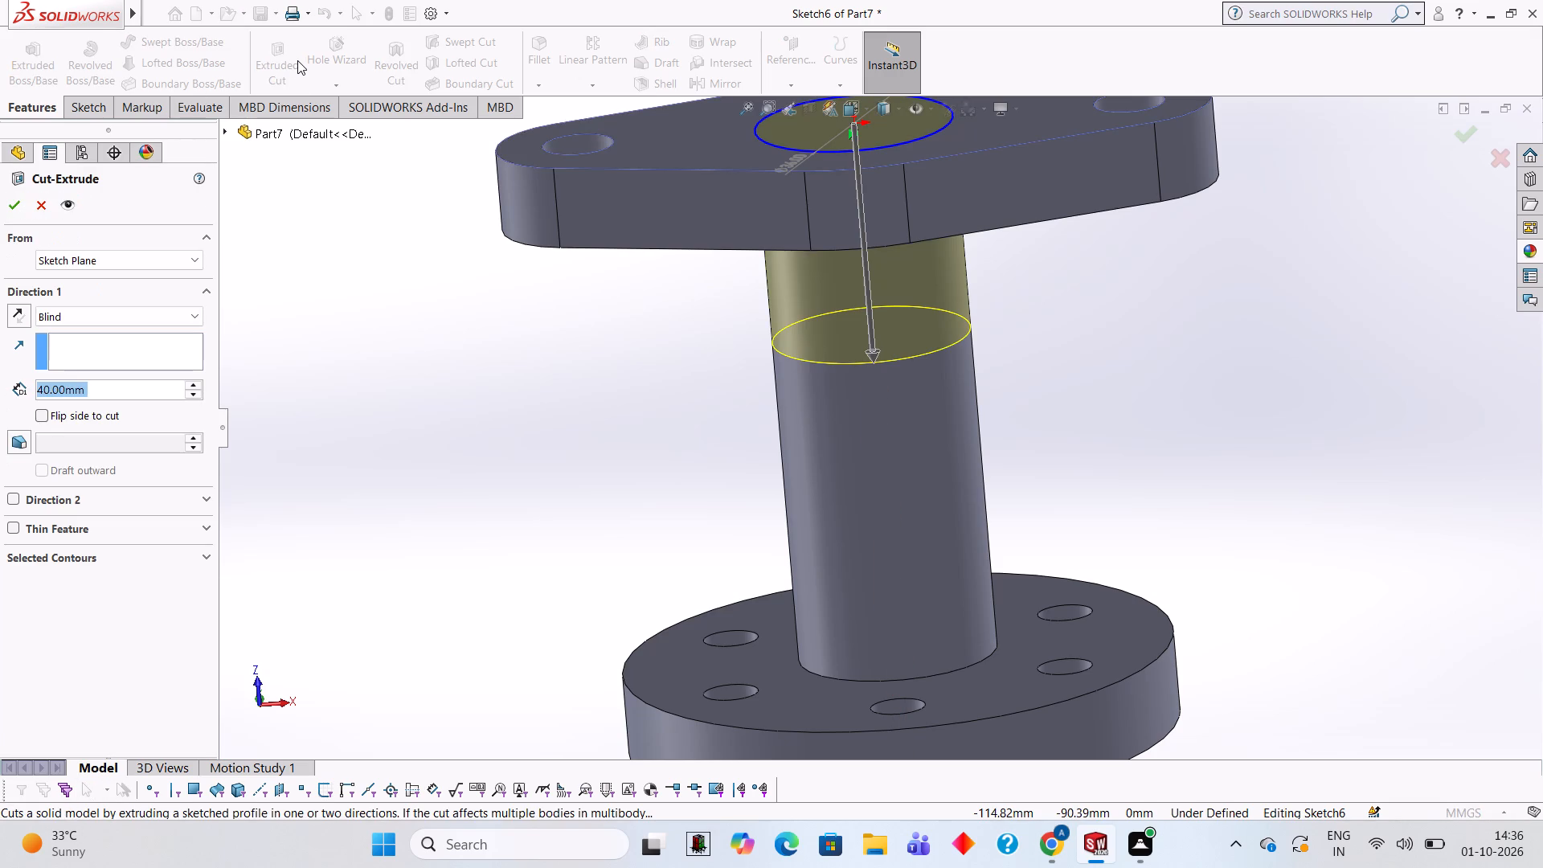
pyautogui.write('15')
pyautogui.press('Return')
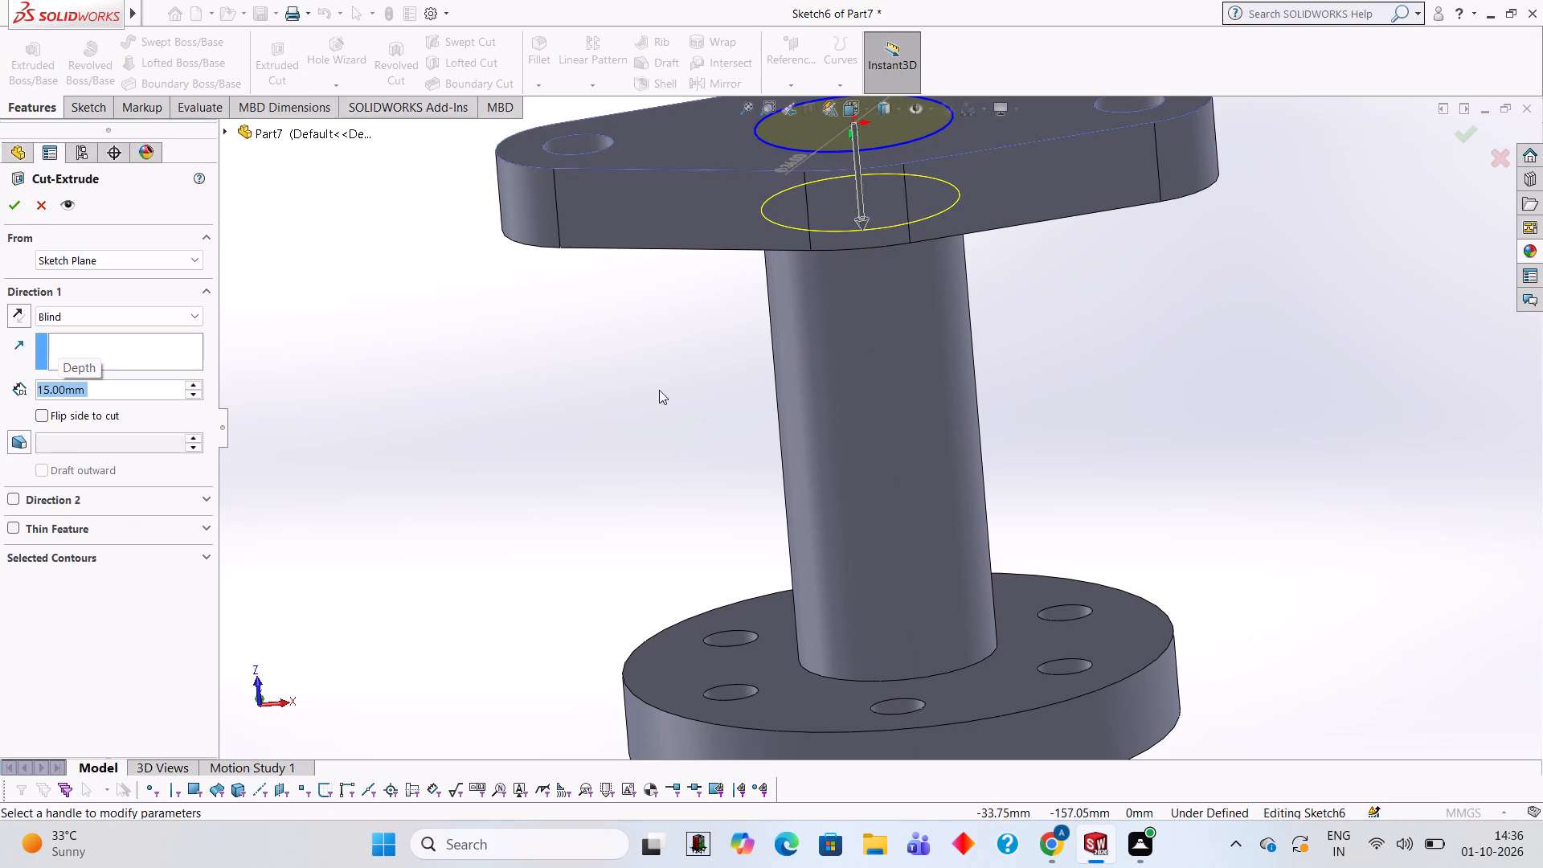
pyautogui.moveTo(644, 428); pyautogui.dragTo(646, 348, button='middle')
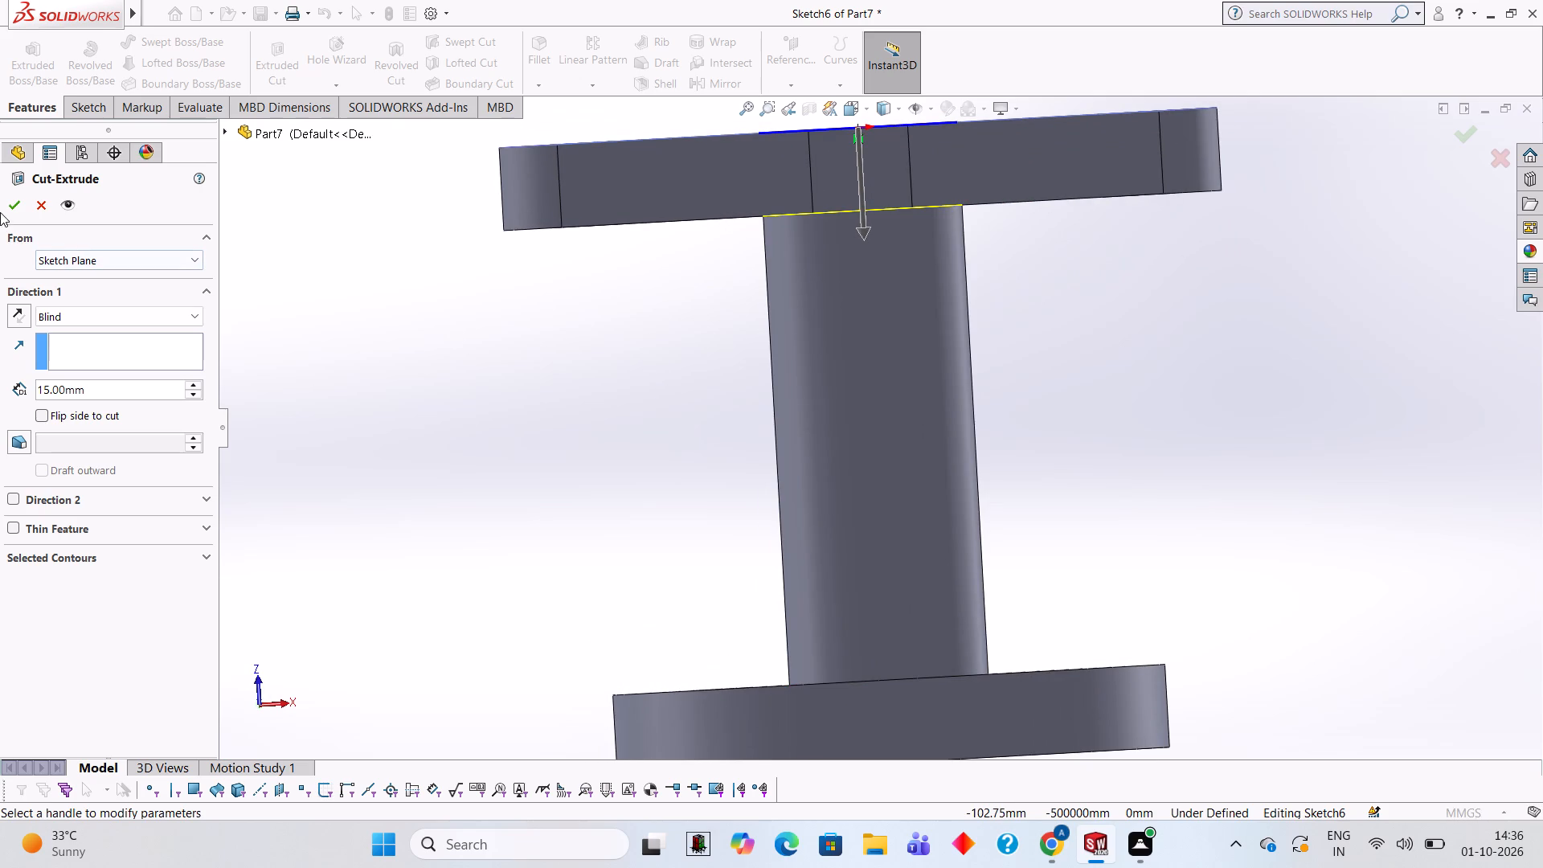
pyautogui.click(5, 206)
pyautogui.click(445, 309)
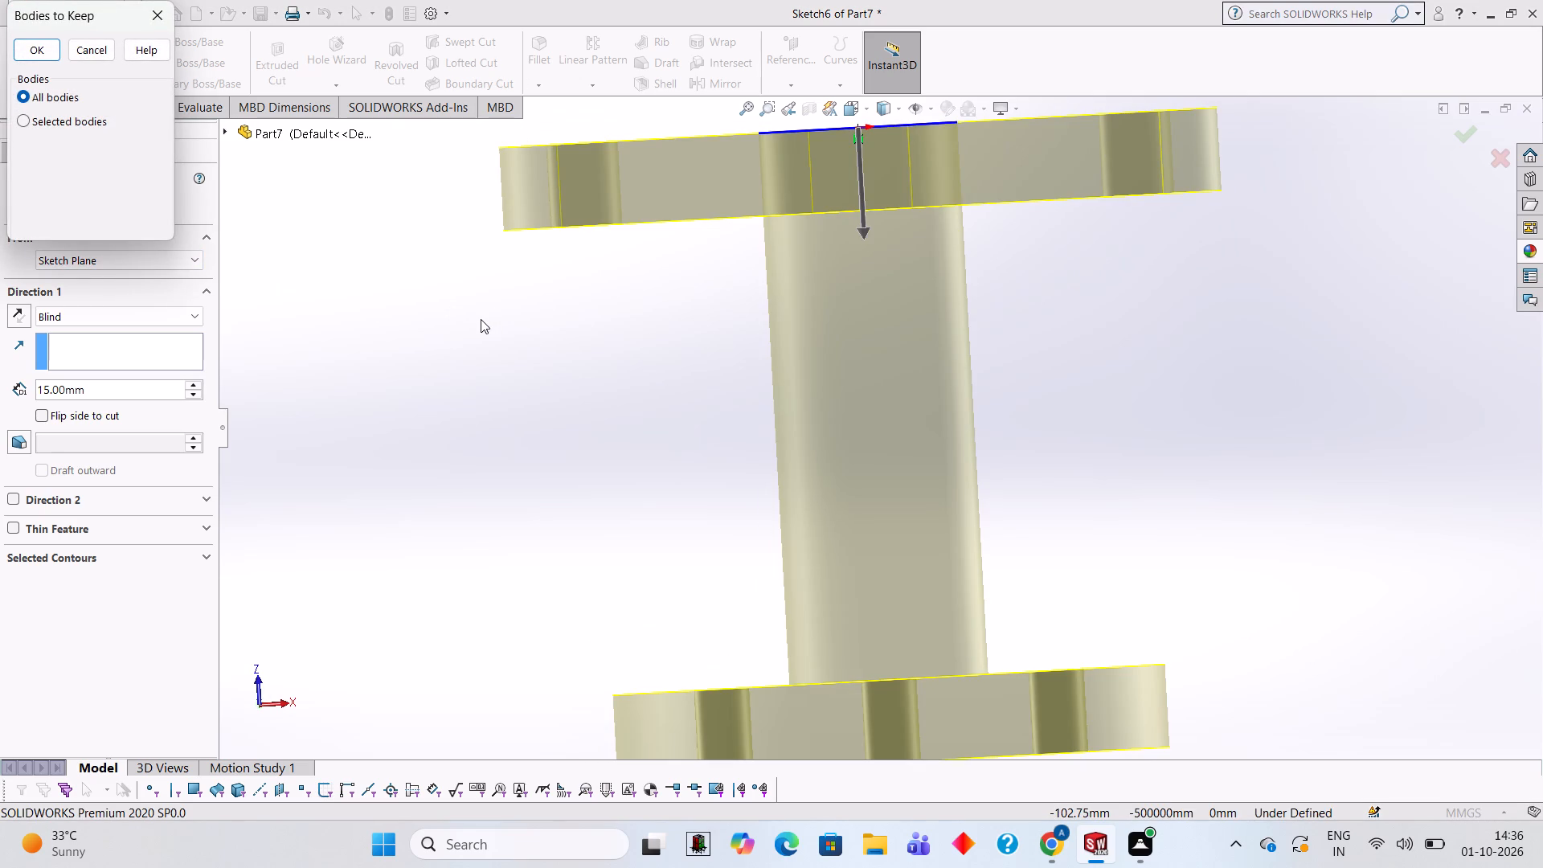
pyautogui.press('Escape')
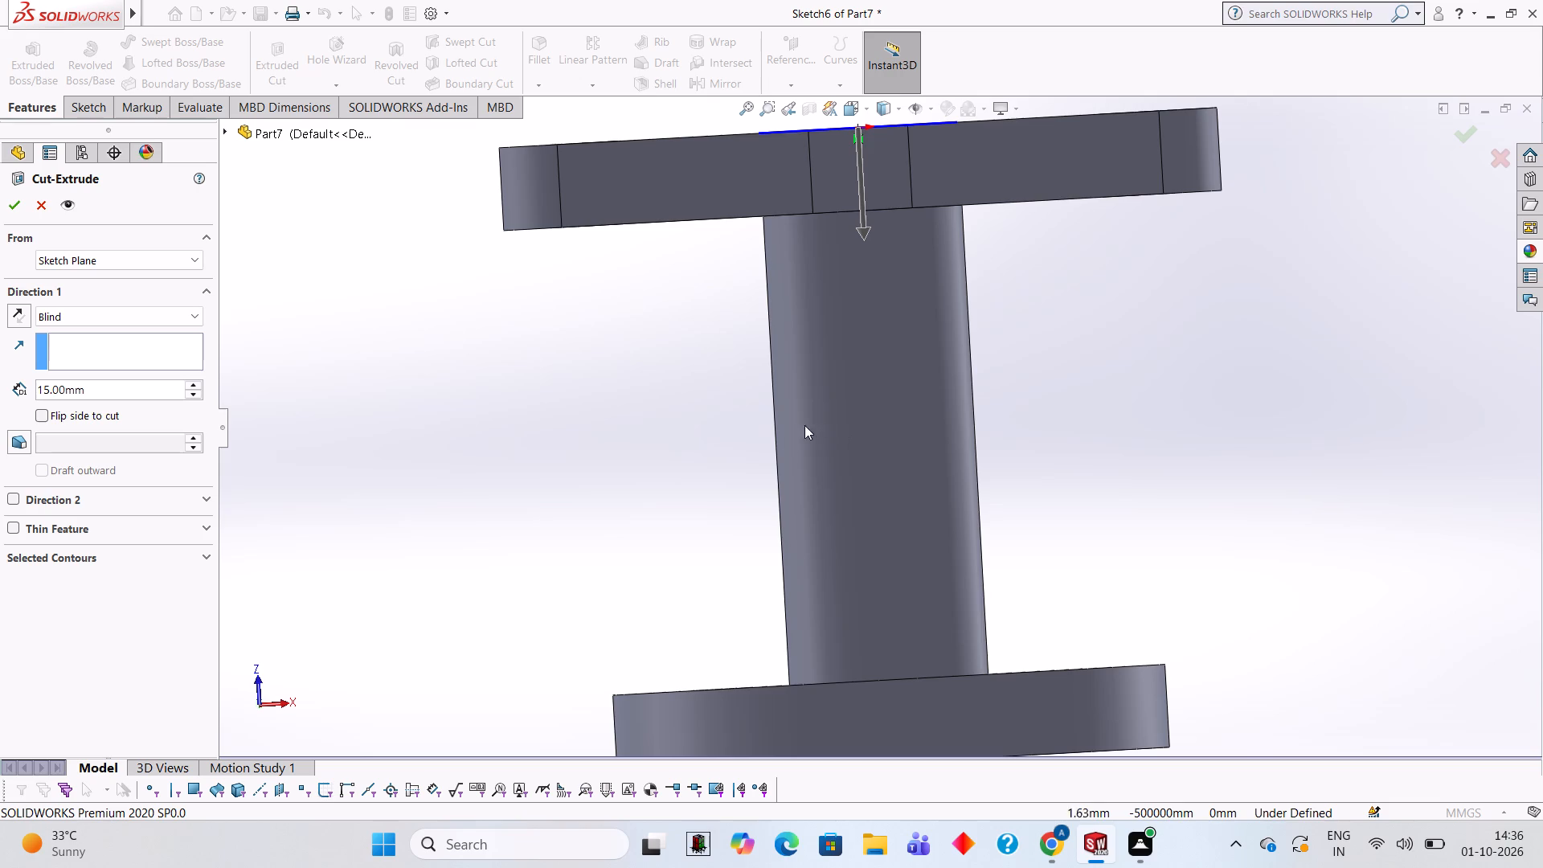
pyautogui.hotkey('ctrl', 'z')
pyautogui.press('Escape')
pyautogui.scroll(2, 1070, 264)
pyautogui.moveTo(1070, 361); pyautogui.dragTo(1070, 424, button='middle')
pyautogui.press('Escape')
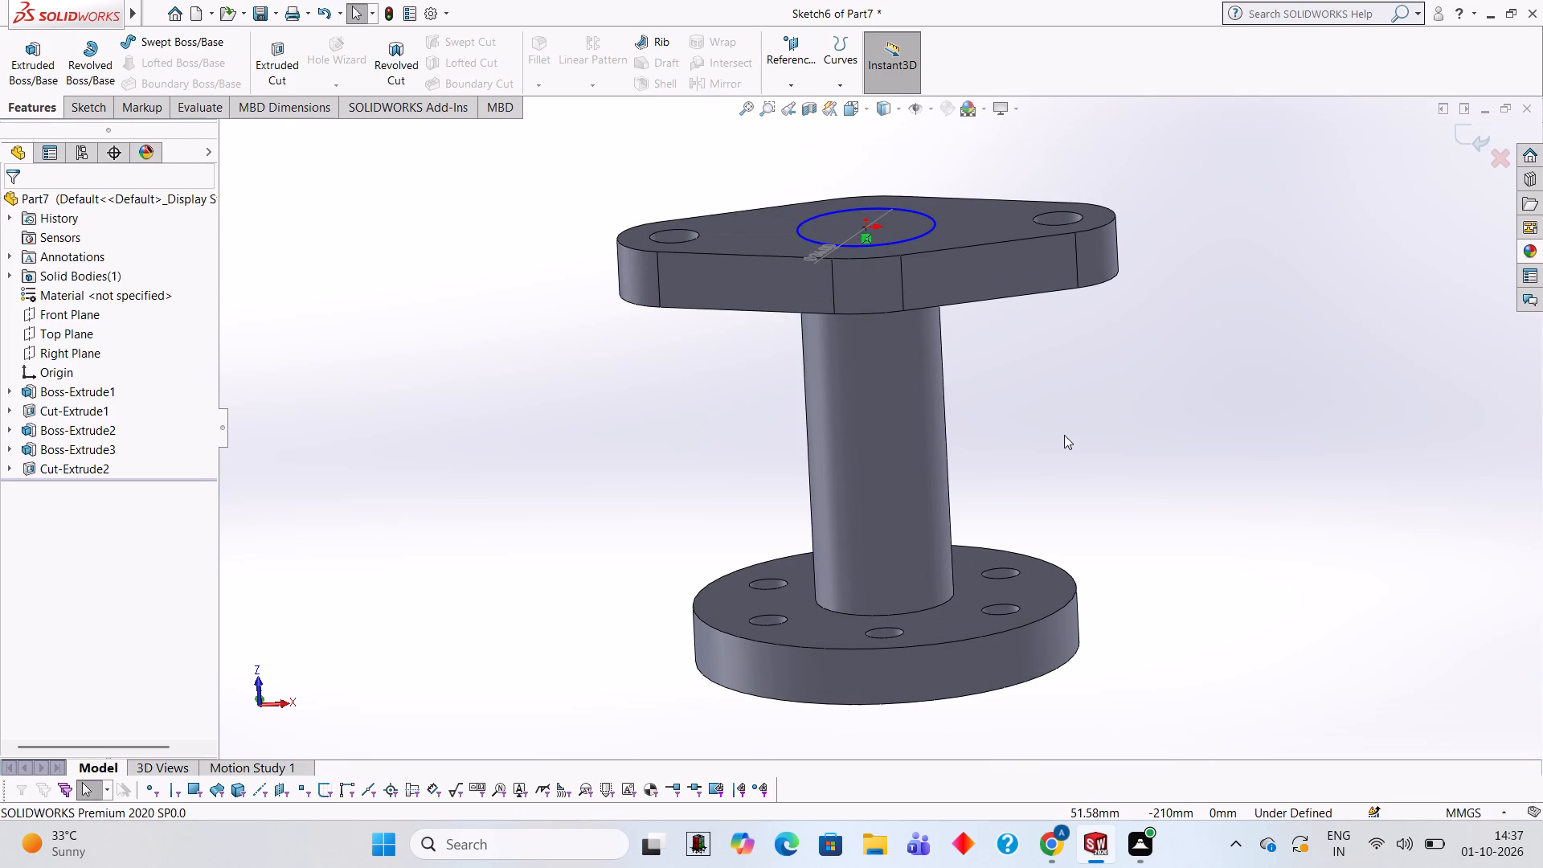
# Undo the central 36 mm circle sketch and the cut of the two 13 mm end holes.
pyautogui.hotkey('ctrl', 'z')
pyautogui.hotkey('ctrl', 'z')
pyautogui.hotkey('ctrl', 'z')
pyautogui.hotkey('ctrl', 'z')
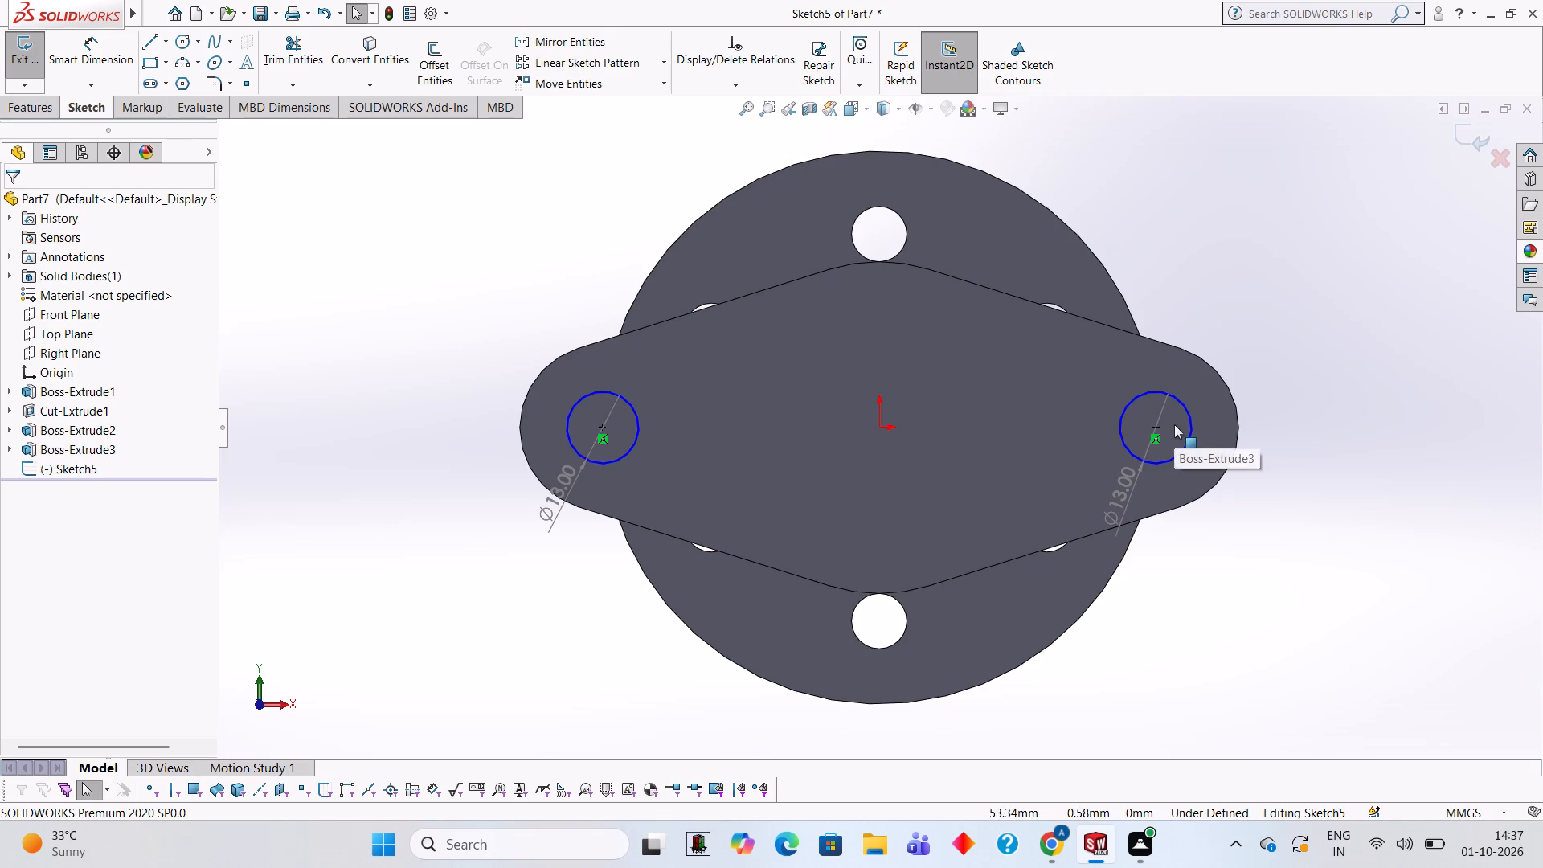
# Redo the 13 mm circles sketch and the central 36 mm circle sketch, leaving the central circle's sketch open for editing.
pyautogui.hotkey('ctrl', 'y')
pyautogui.hotkey('ctrl', 'y')
pyautogui.hotkey('ctrl', 'y')
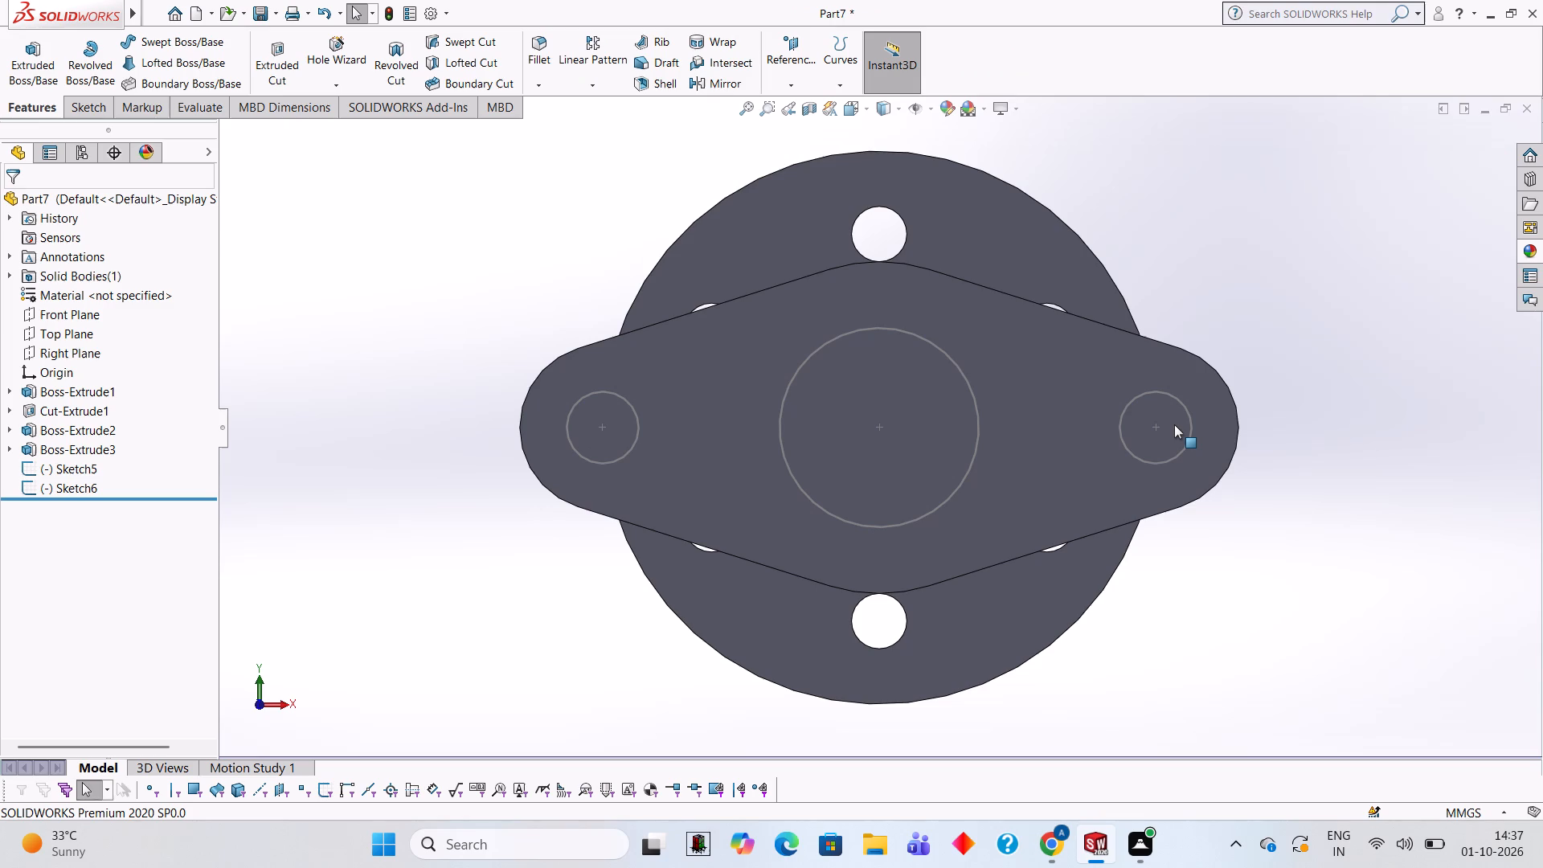
pyautogui.hotkey('ctrl', 'z')
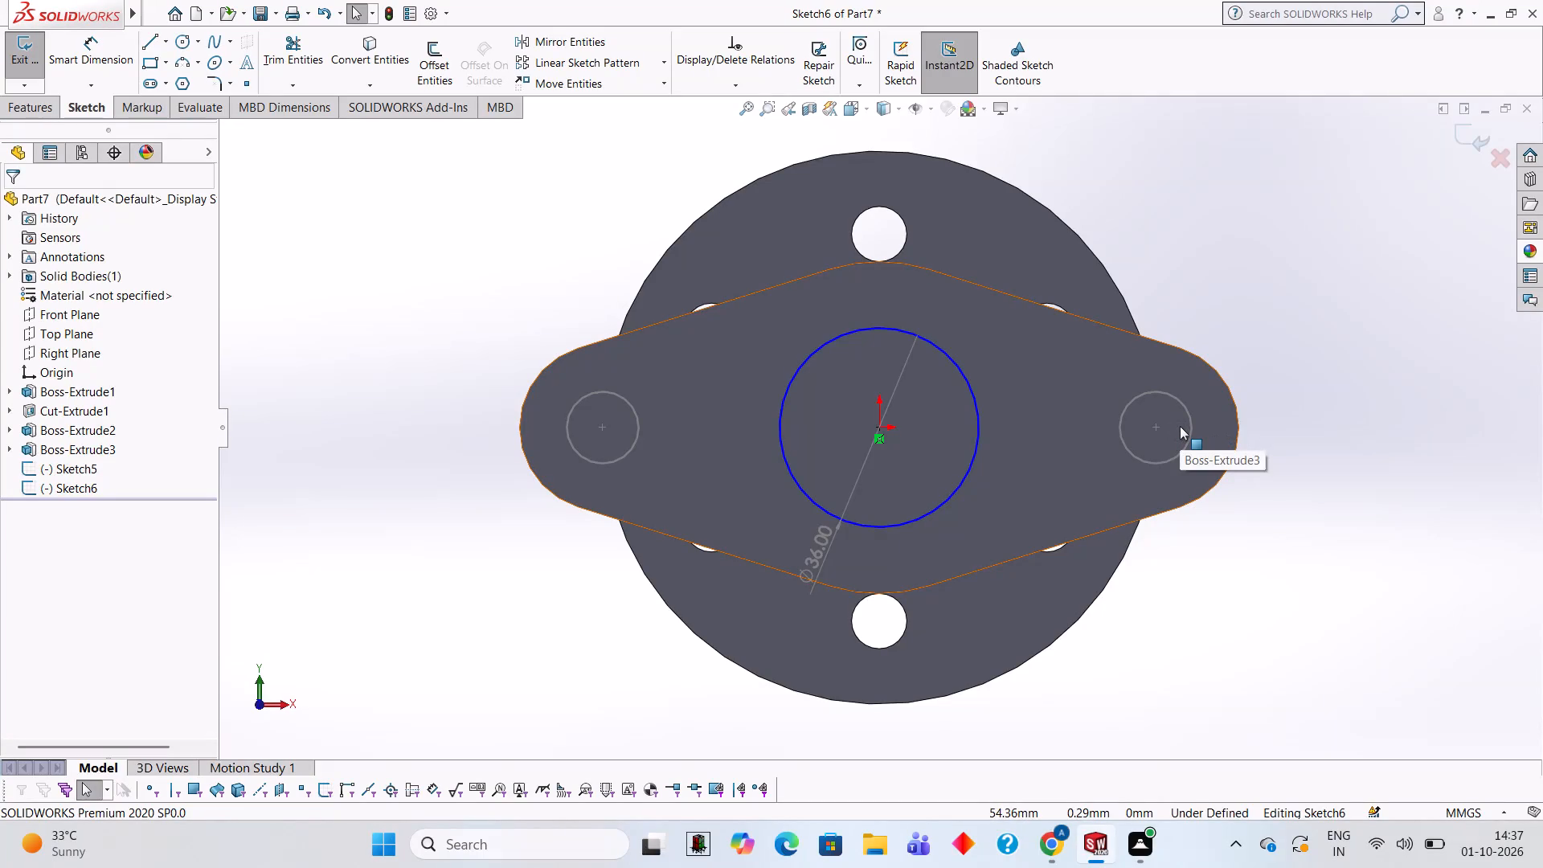
pyautogui.hotkey('ctrl', 'z')
pyautogui.hotkey('ctrl', 'y')
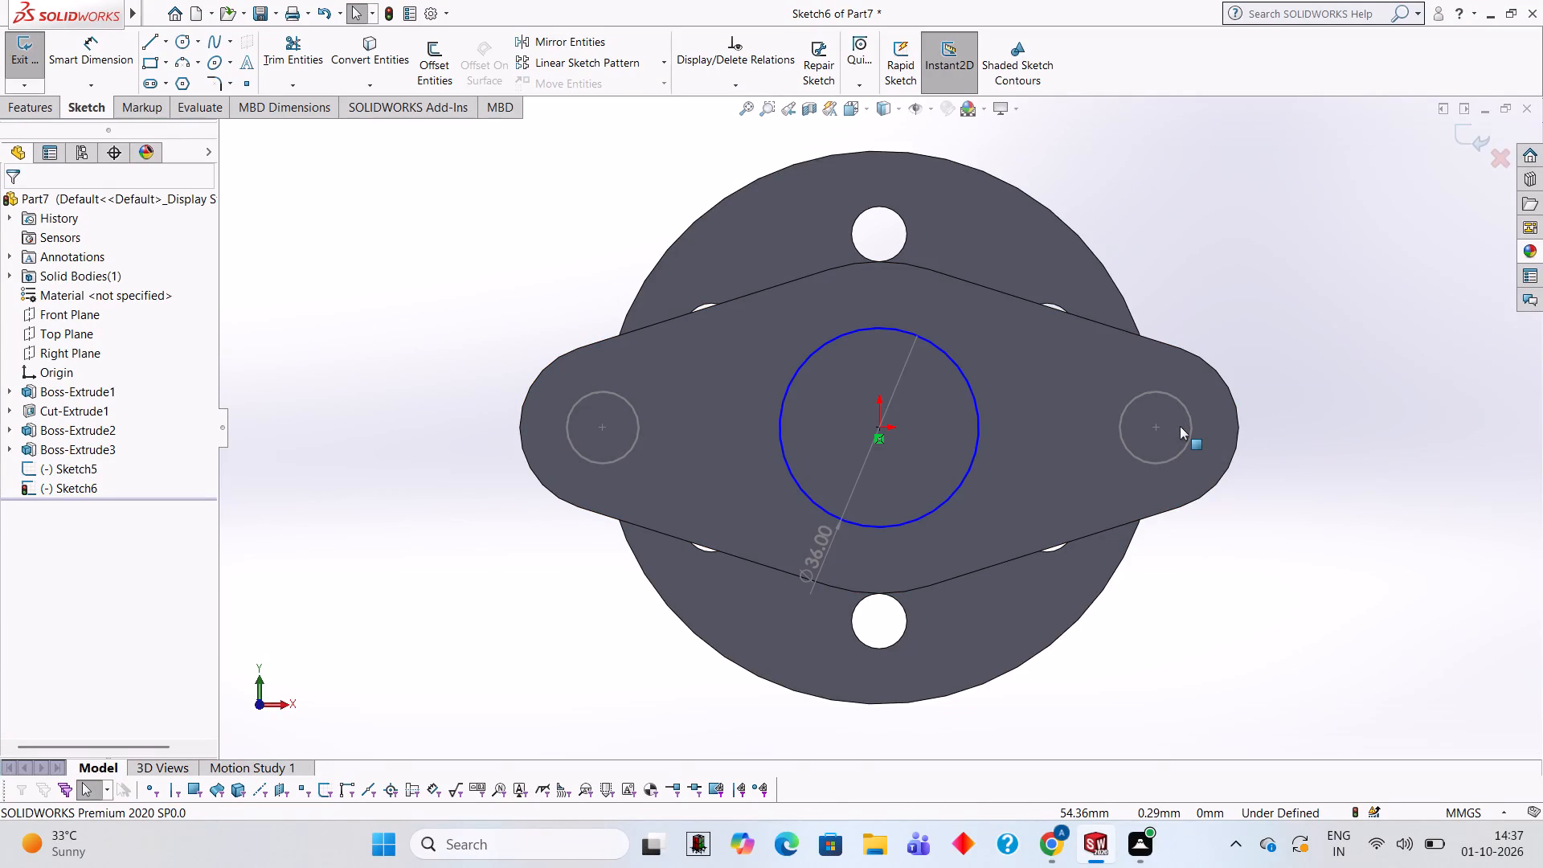
pyautogui.hotkey('ctrl', 'y')
pyautogui.hotkey('ctrl', 'y')
pyautogui.hotkey('ctrl', 'y')
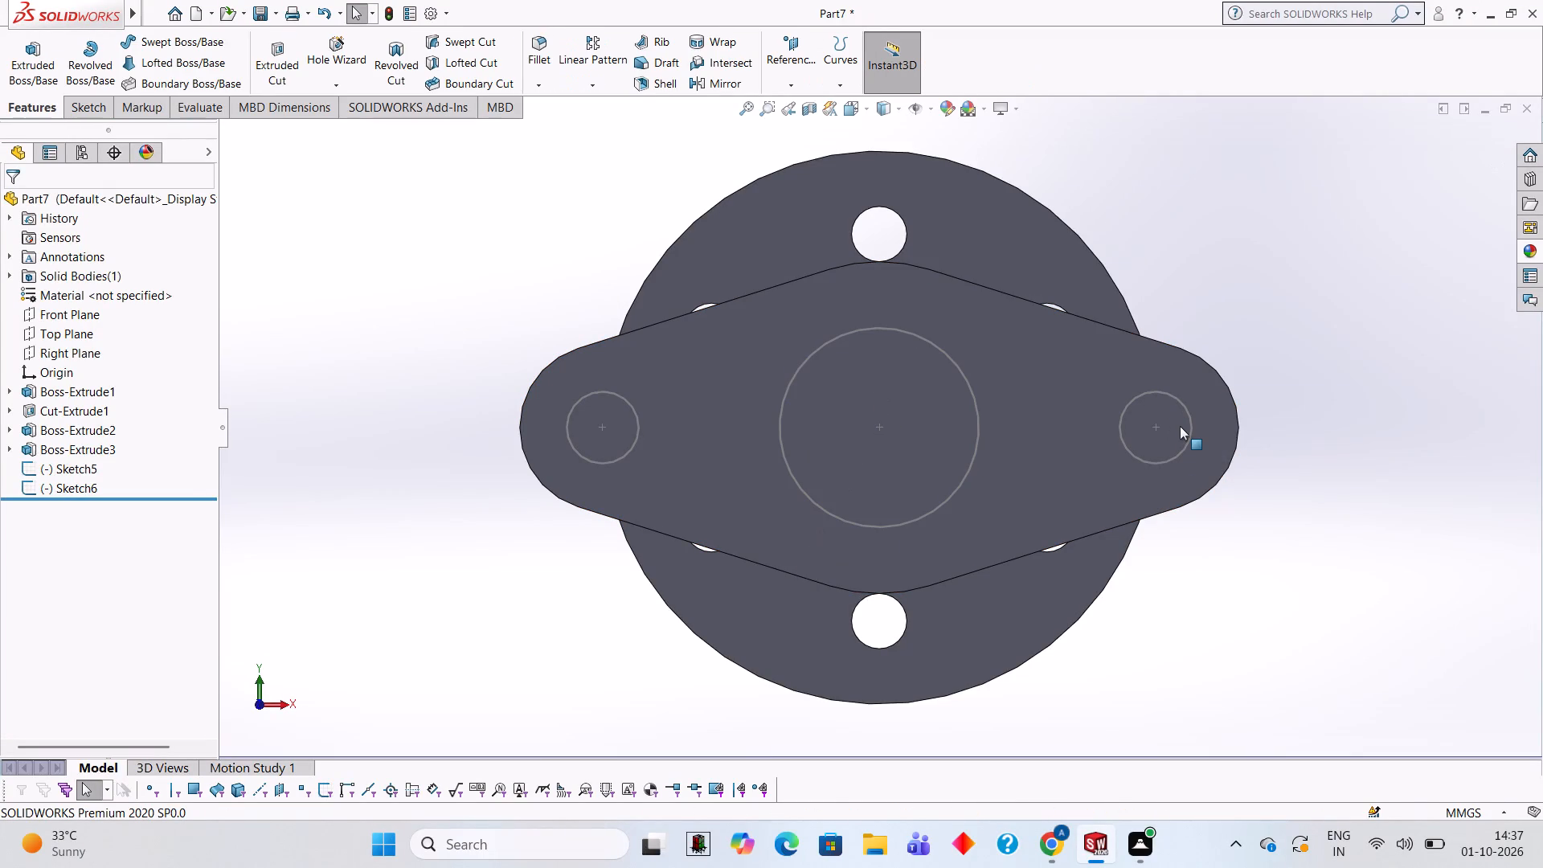
pyautogui.hotkey('ctrl', 'z')
pyautogui.hotkey('ctrl', 'z')
pyautogui.hotkey('ctrl', 'z')
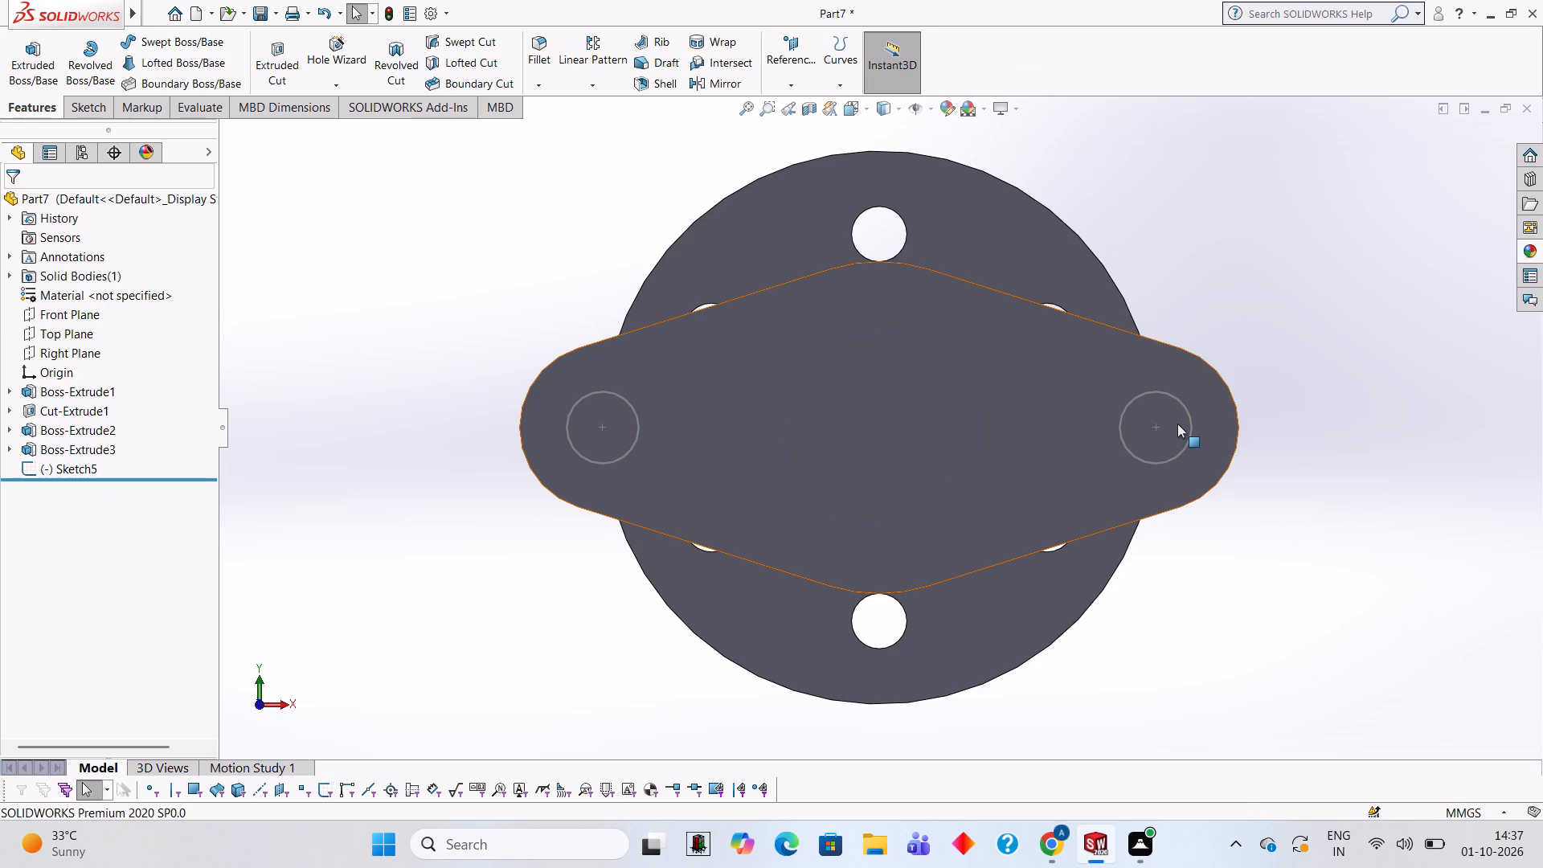
pyautogui.hotkey('ctrl', 'y')
pyautogui.hotkey('ctrl', 'y')
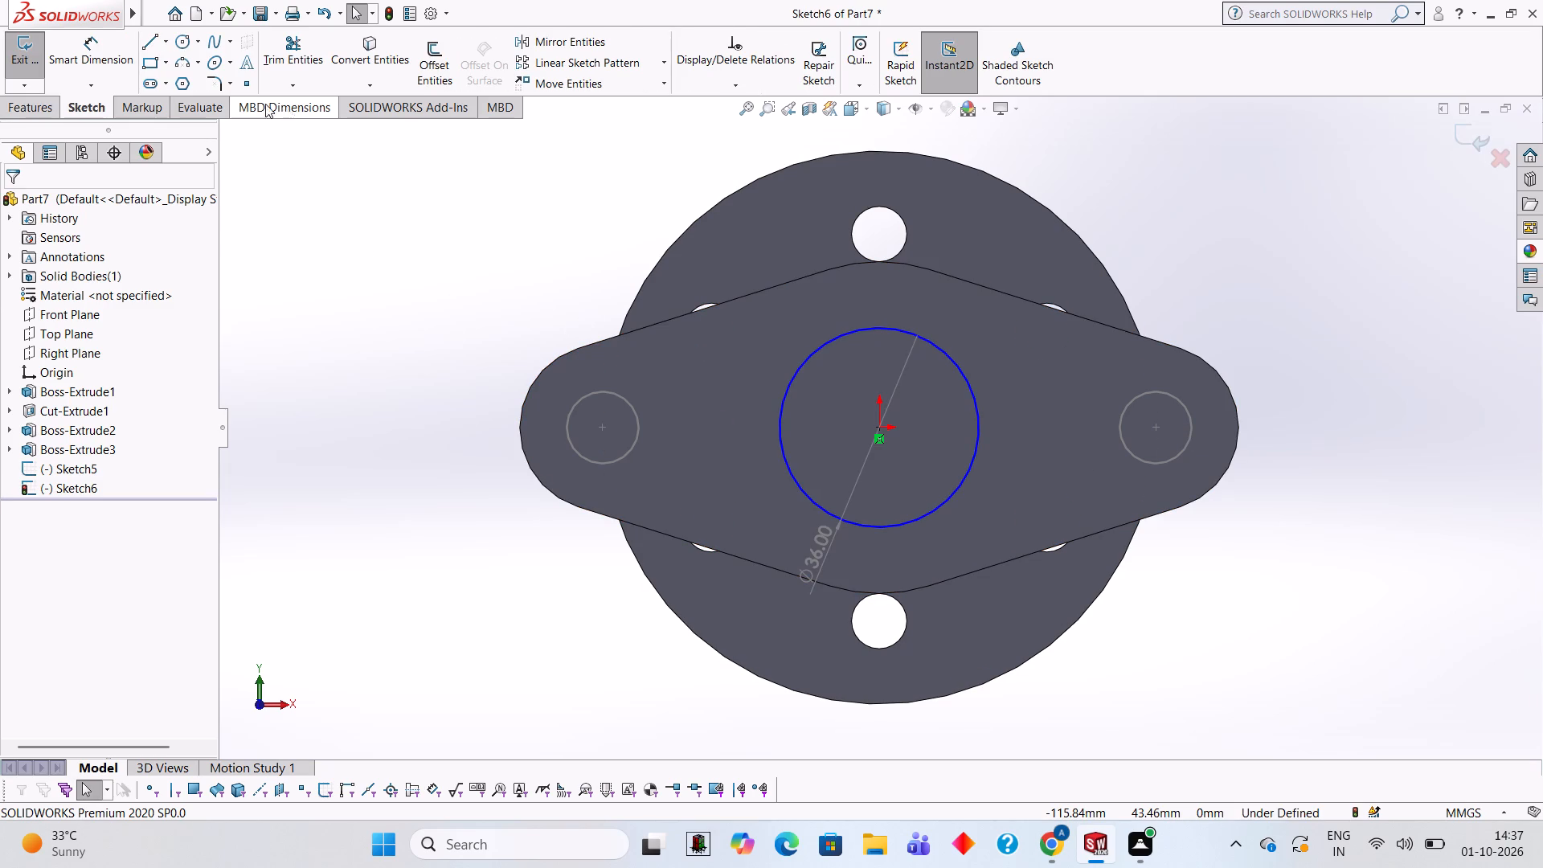
# Cut the central 36 mm circle 100 mm deep from the end plate down through the shaft.
pyautogui.click(32, 102)
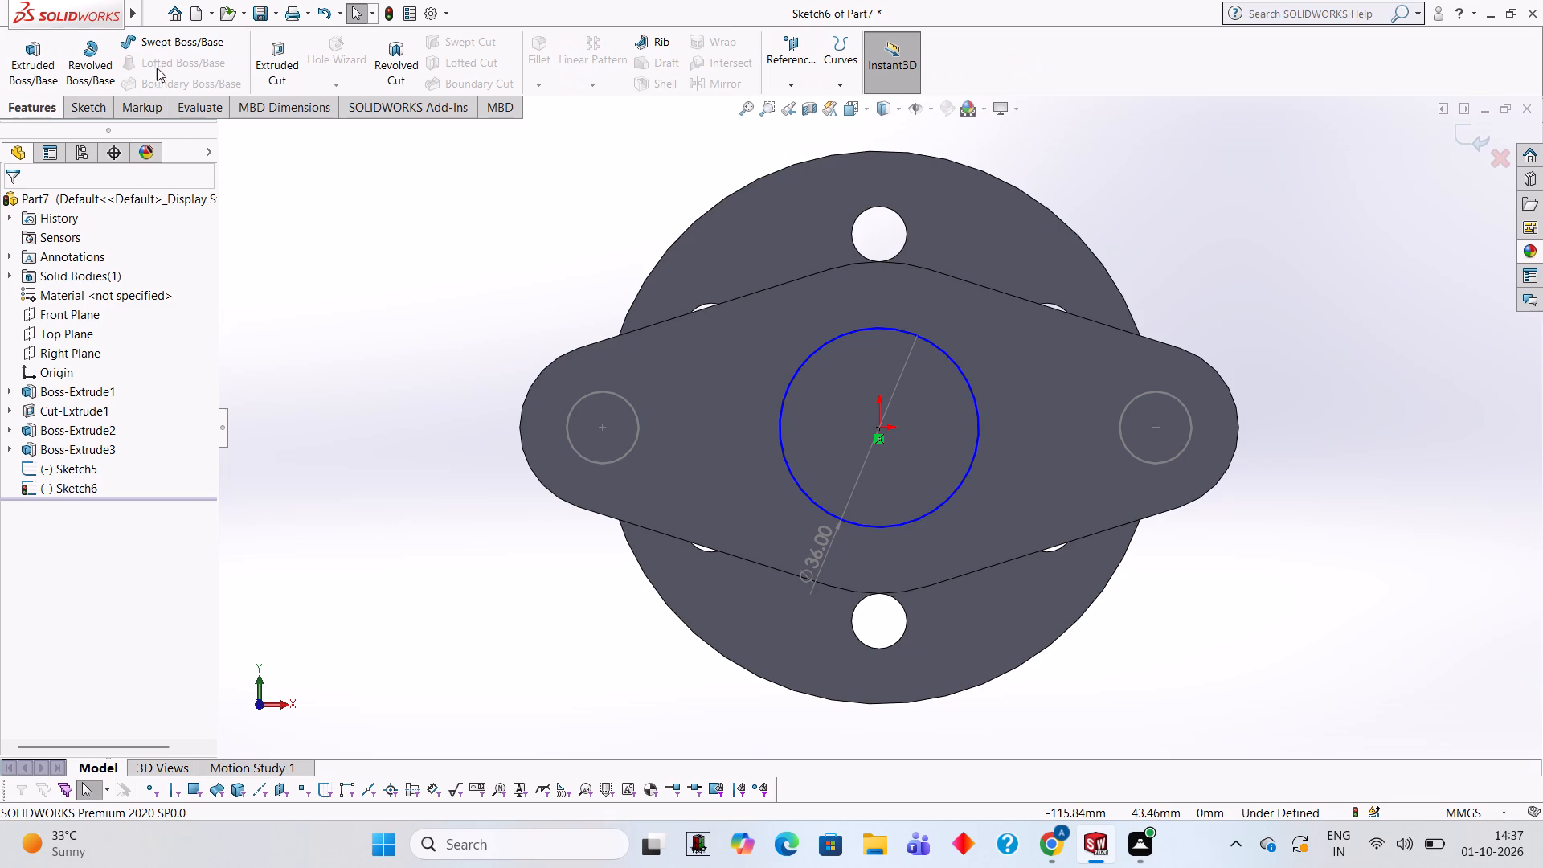
pyautogui.click(271, 55)
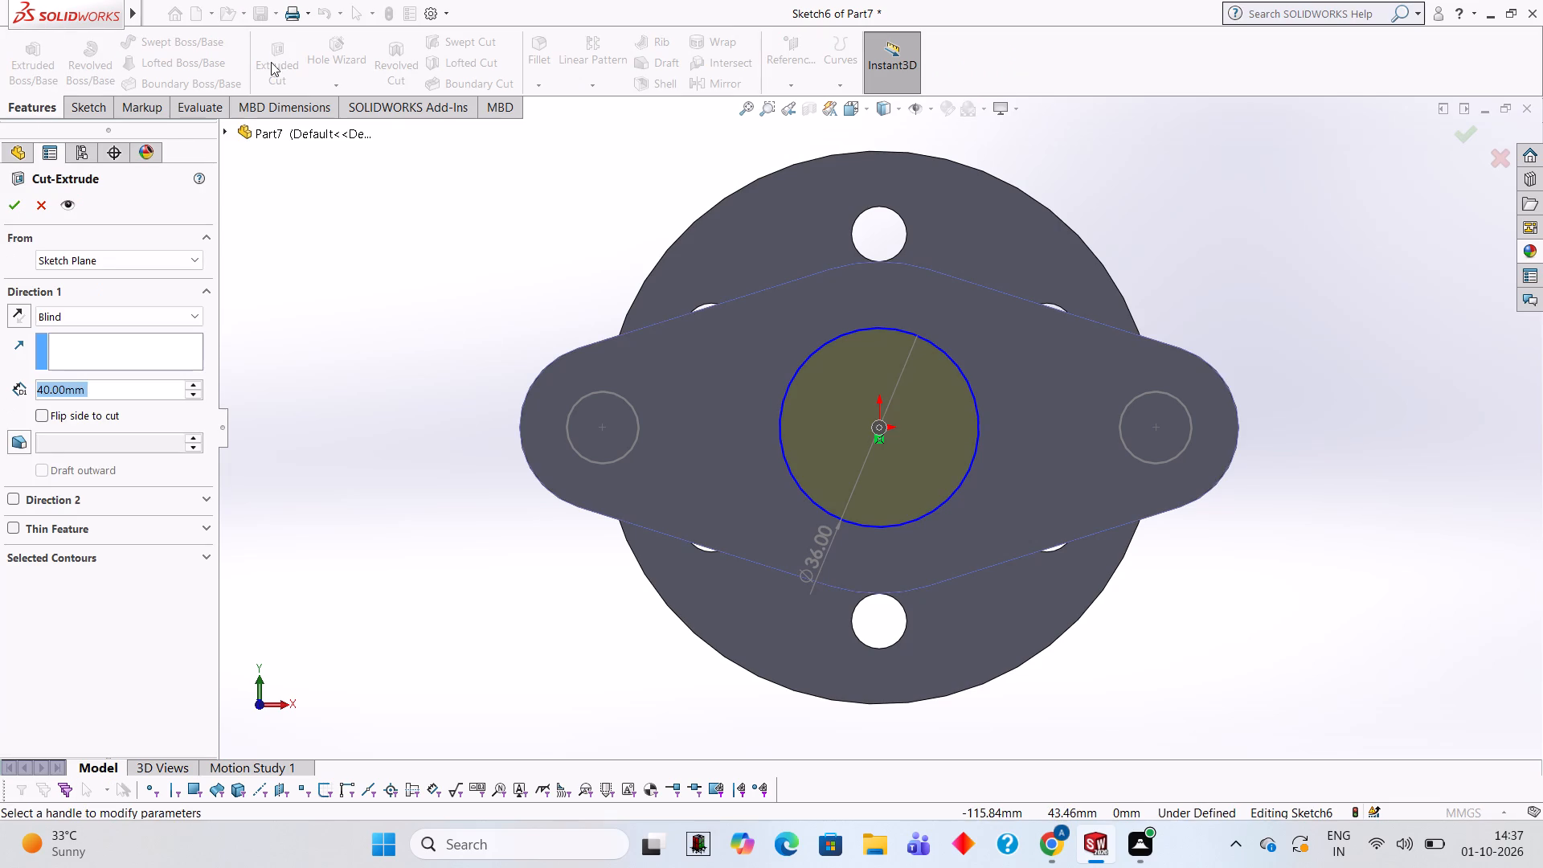
pyautogui.moveTo(965, 653); pyautogui.dragTo(951, 399, button='middle')
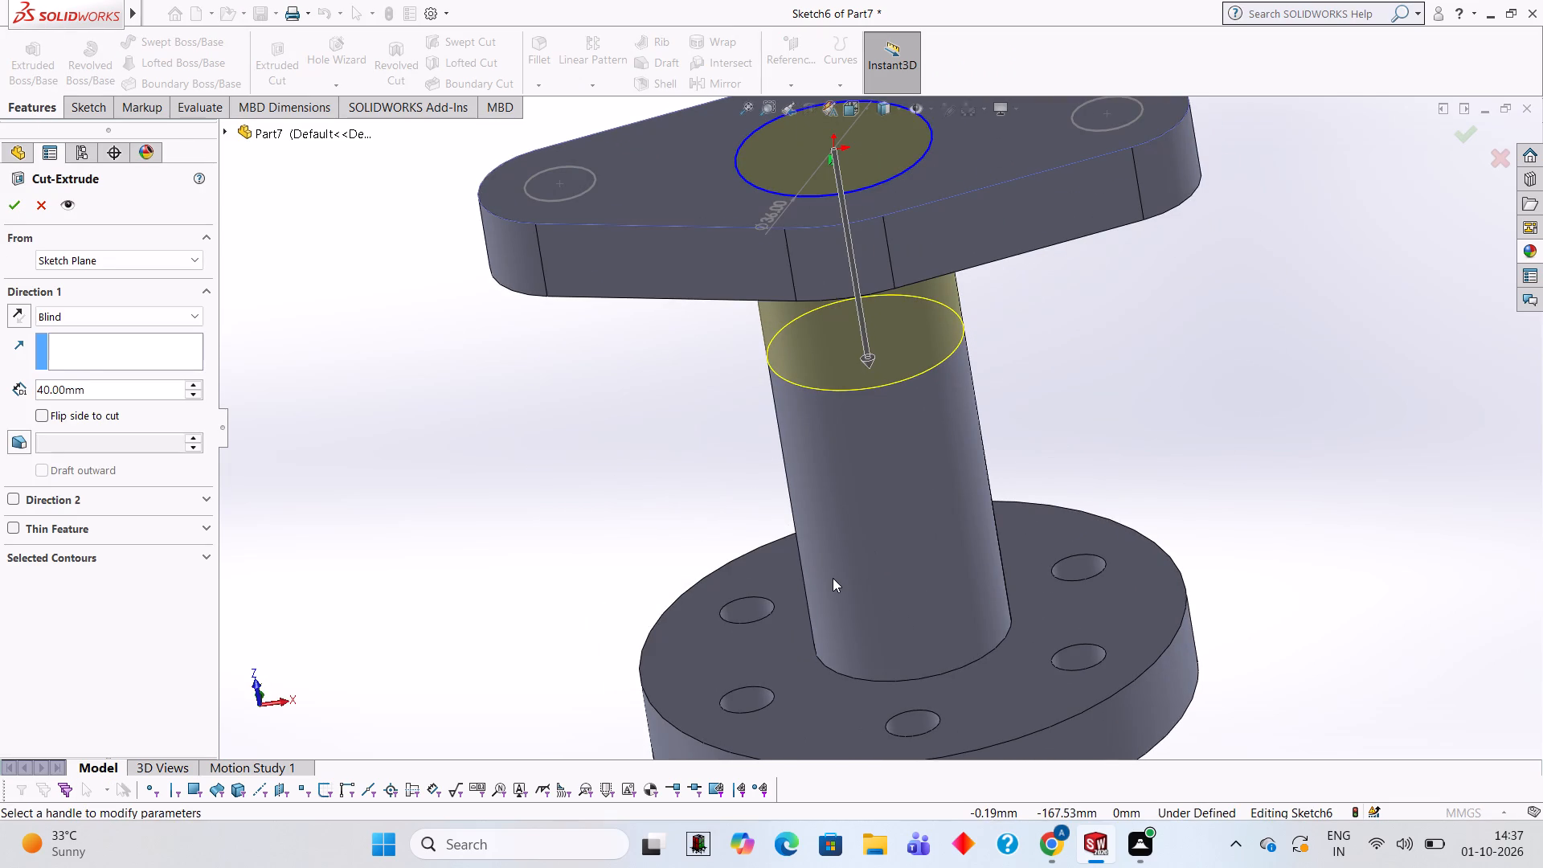
pyautogui.click(137, 383)
pyautogui.press('BackSpace')
pyautogui.press('BackSpace')
pyautogui.press('BackSpace')
pyautogui.press('BackSpace')
pyautogui.press('BackSpace')
pyautogui.press('BackSpace')
pyautogui.press('BackSpace')
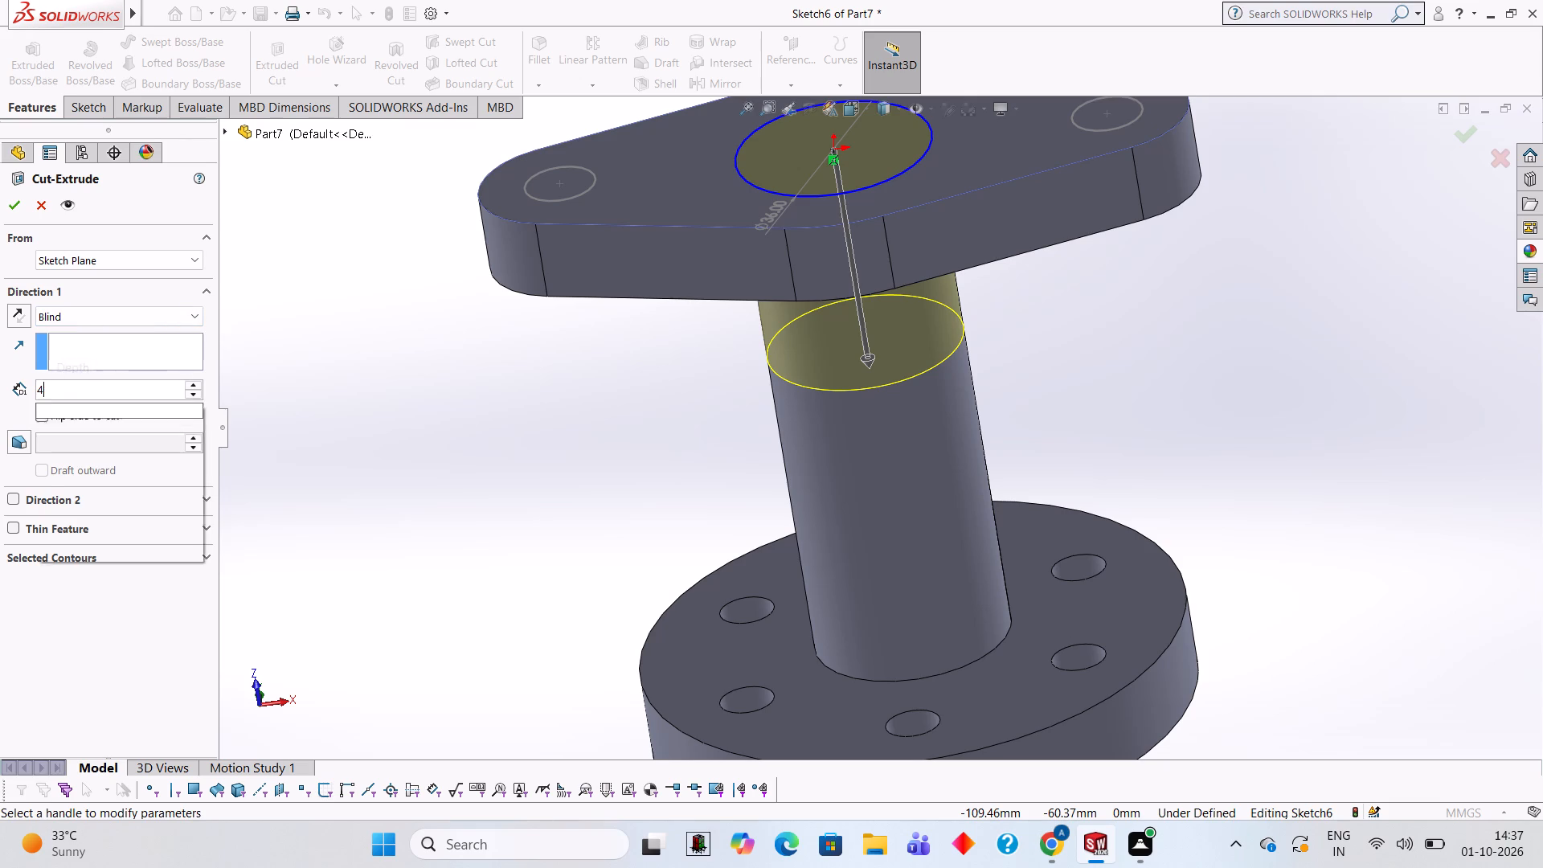
pyautogui.press('BackSpace')
pyautogui.write('85')
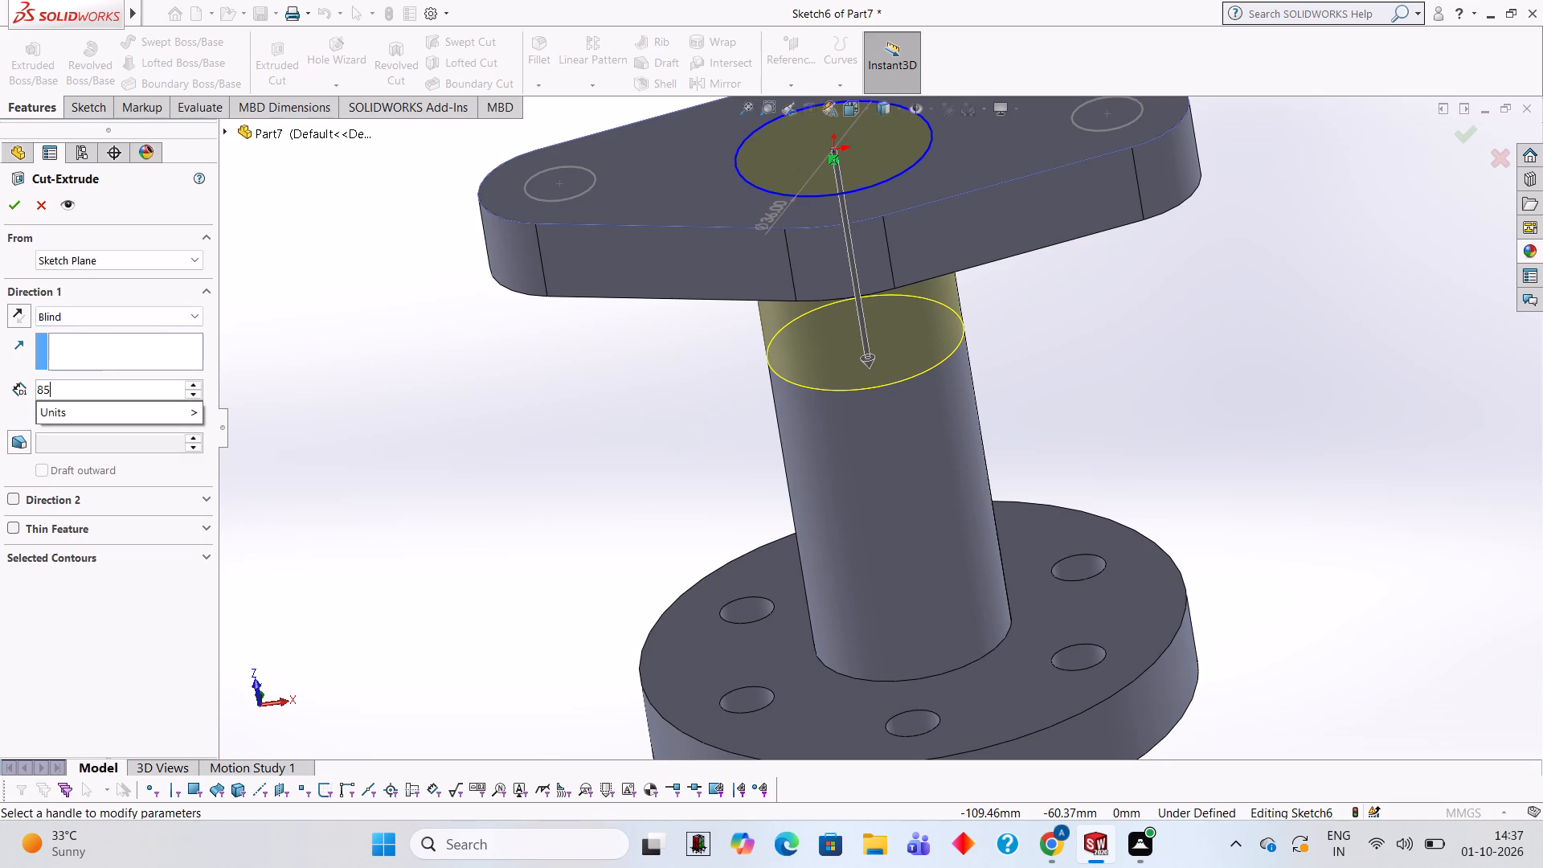
pyautogui.press('Return')
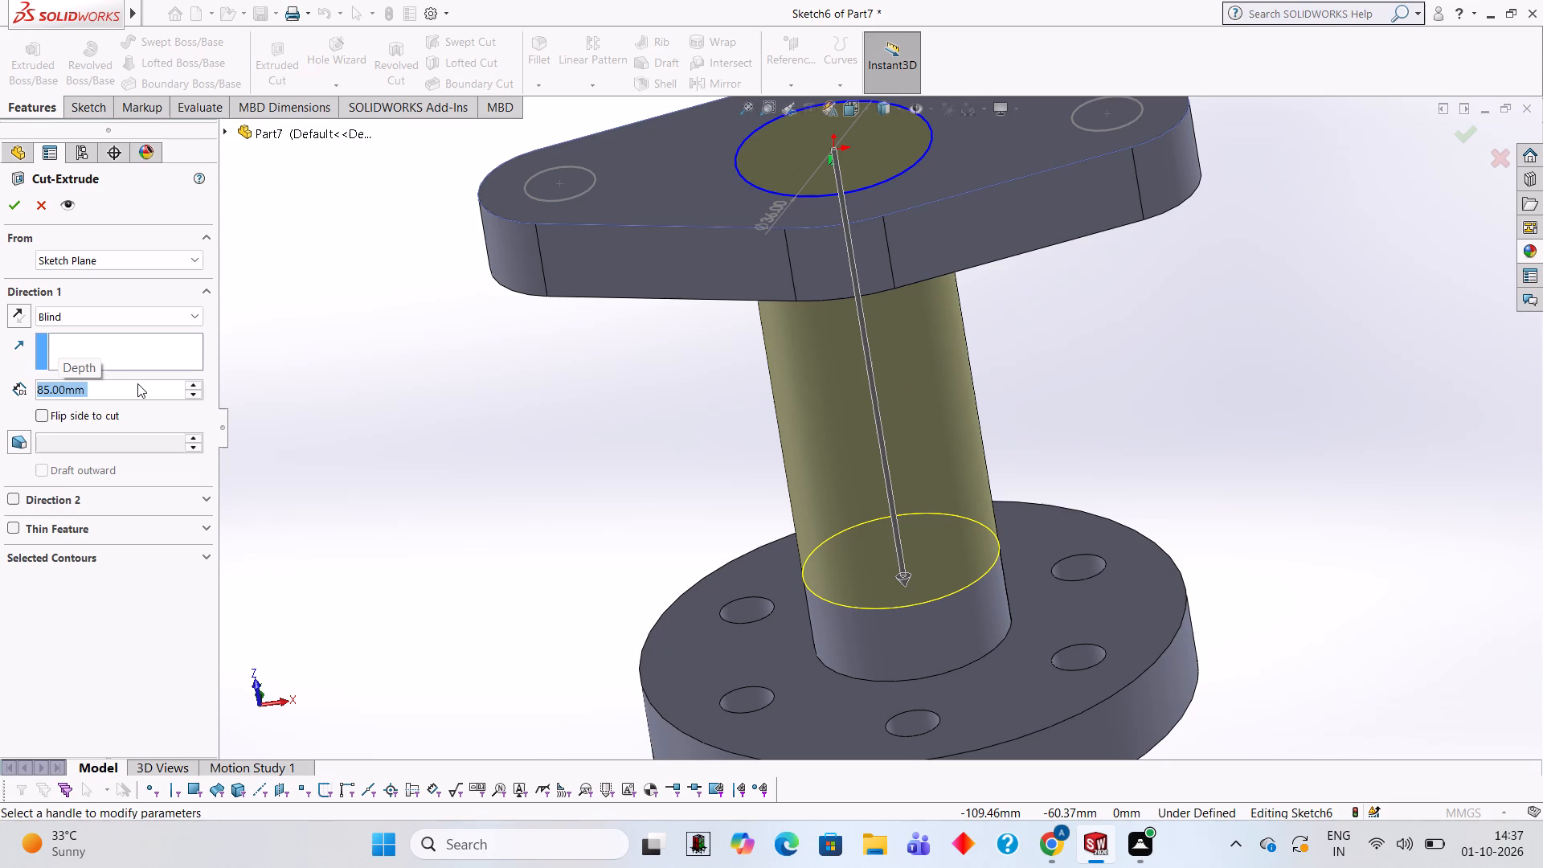
pyautogui.write('100')
pyautogui.press('Return')
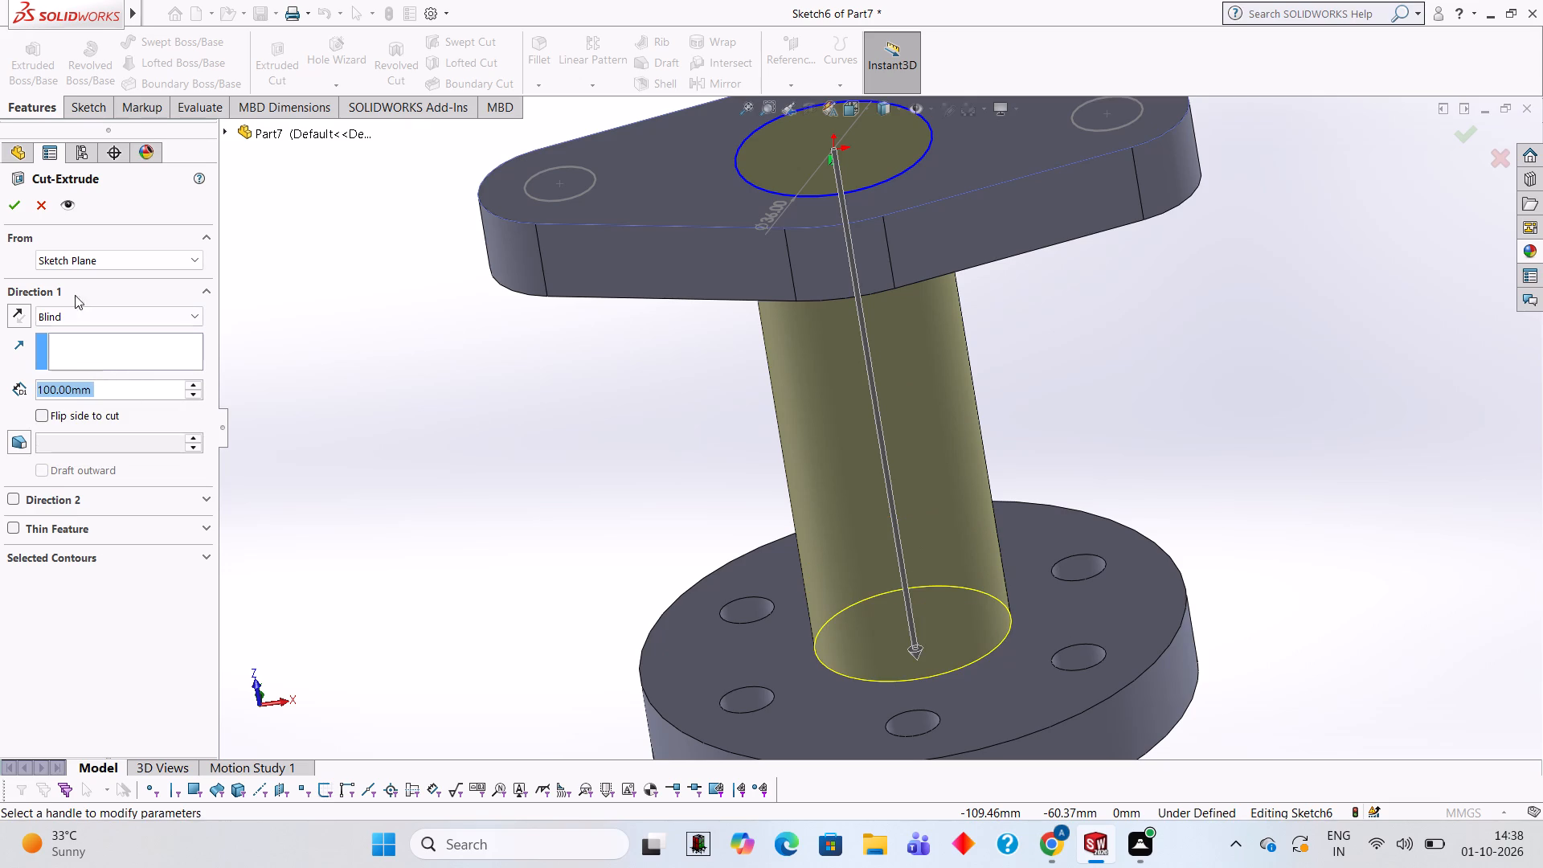
pyautogui.click(15, 213)
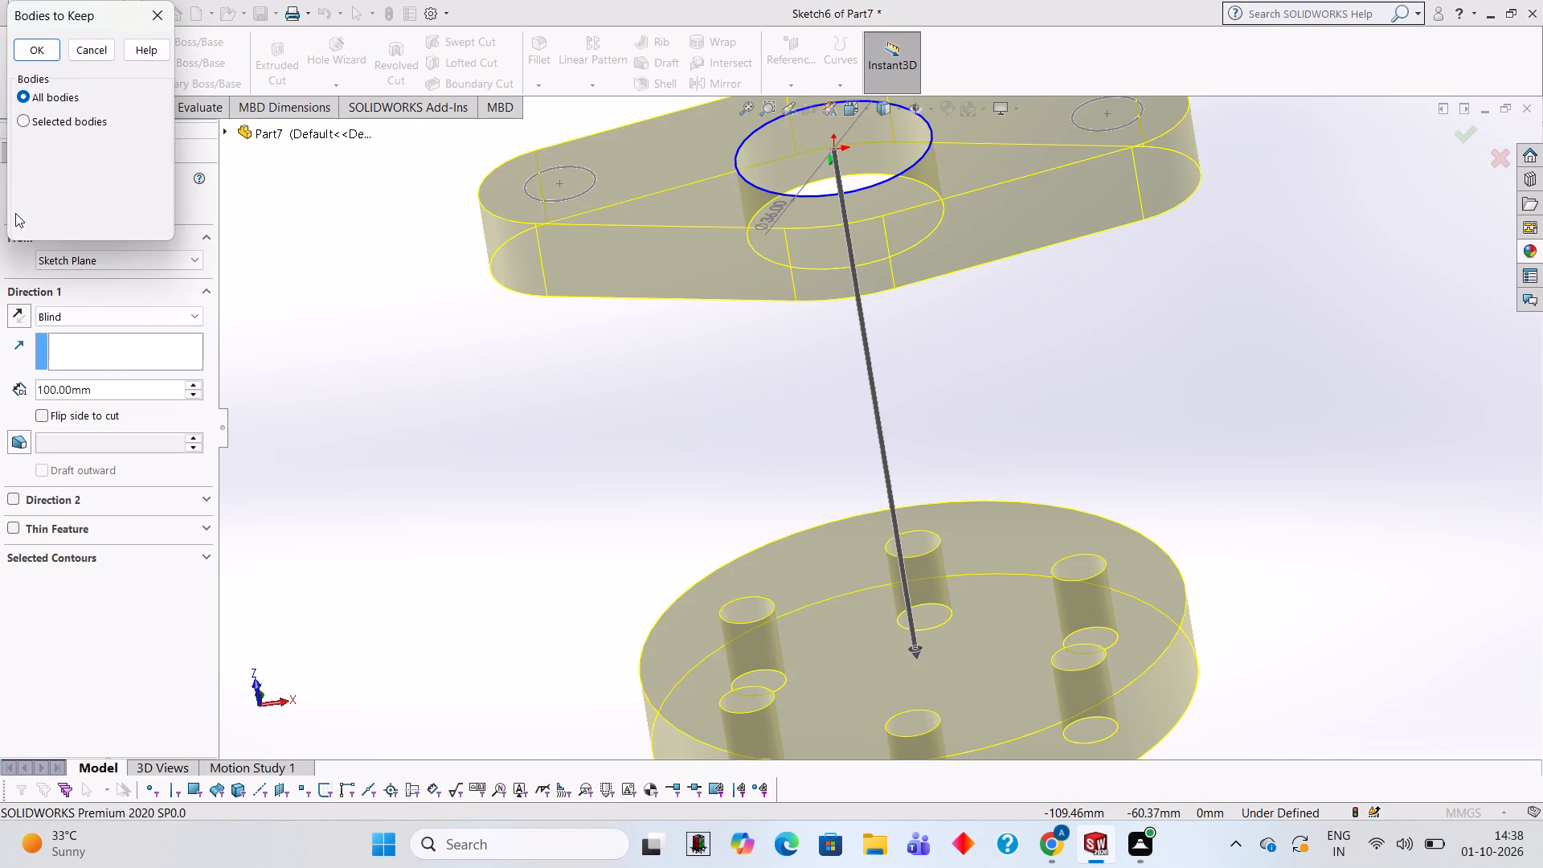
# Choose selected bodies to keep from the cut, retaining both Body 1 and Body 2.
pyautogui.click(24, 121)
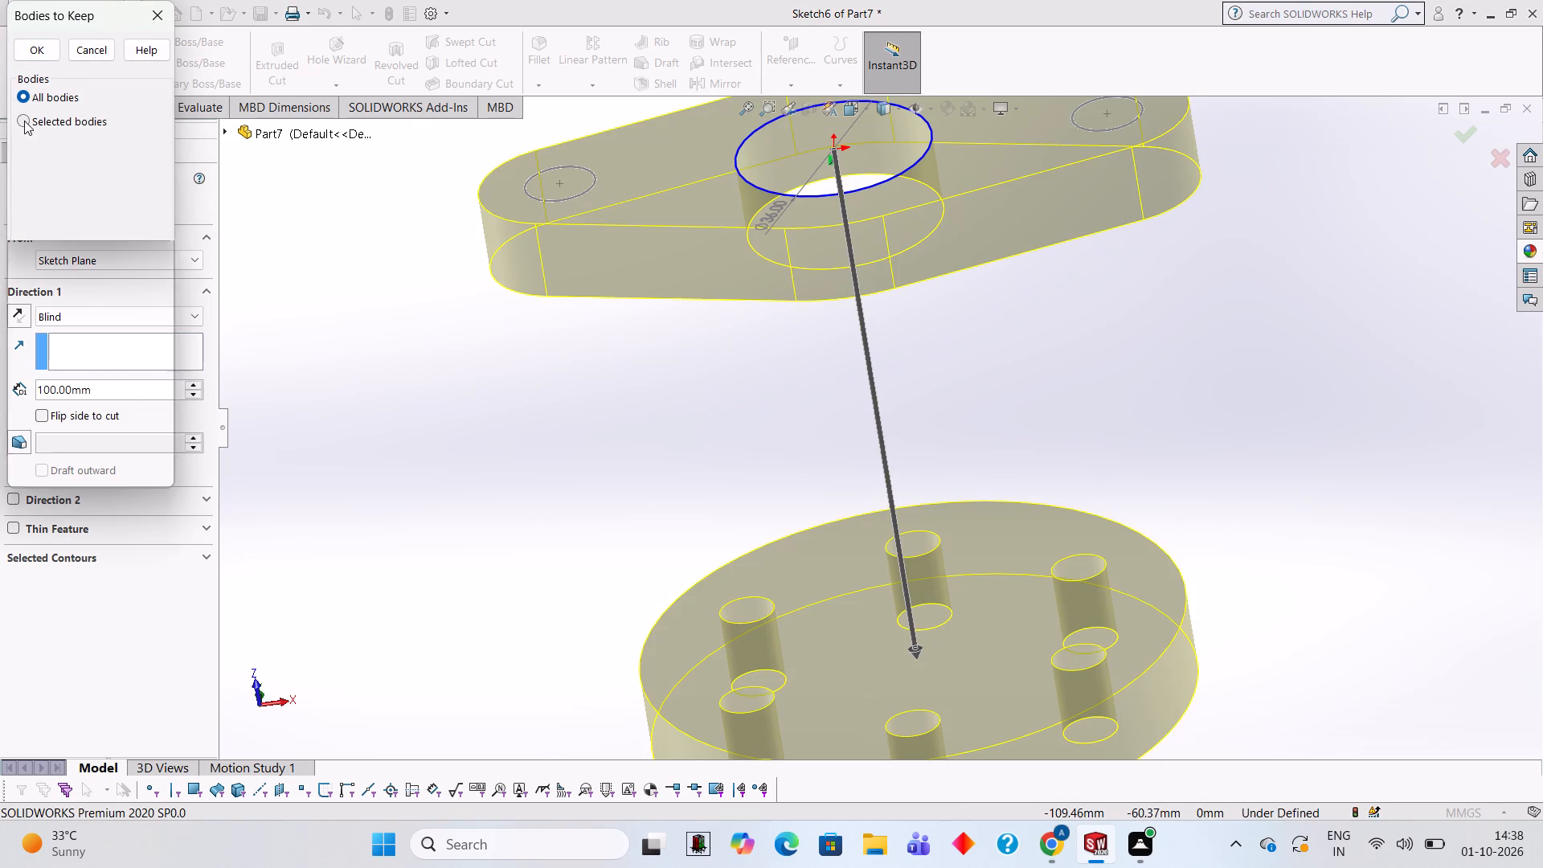
pyautogui.click(22, 149)
pyautogui.click(23, 169)
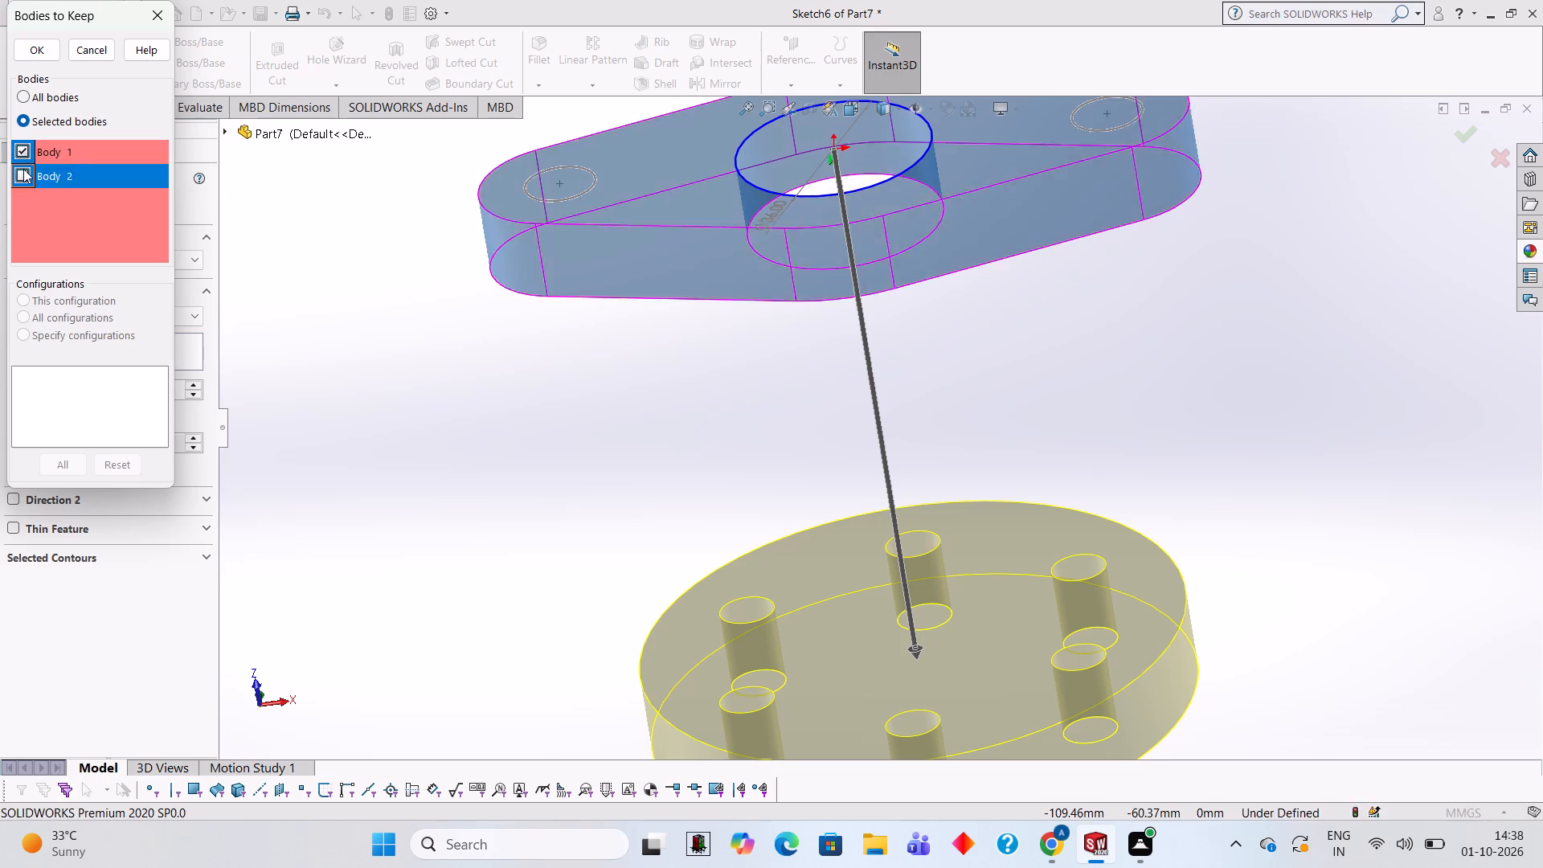
pyautogui.click(37, 54)
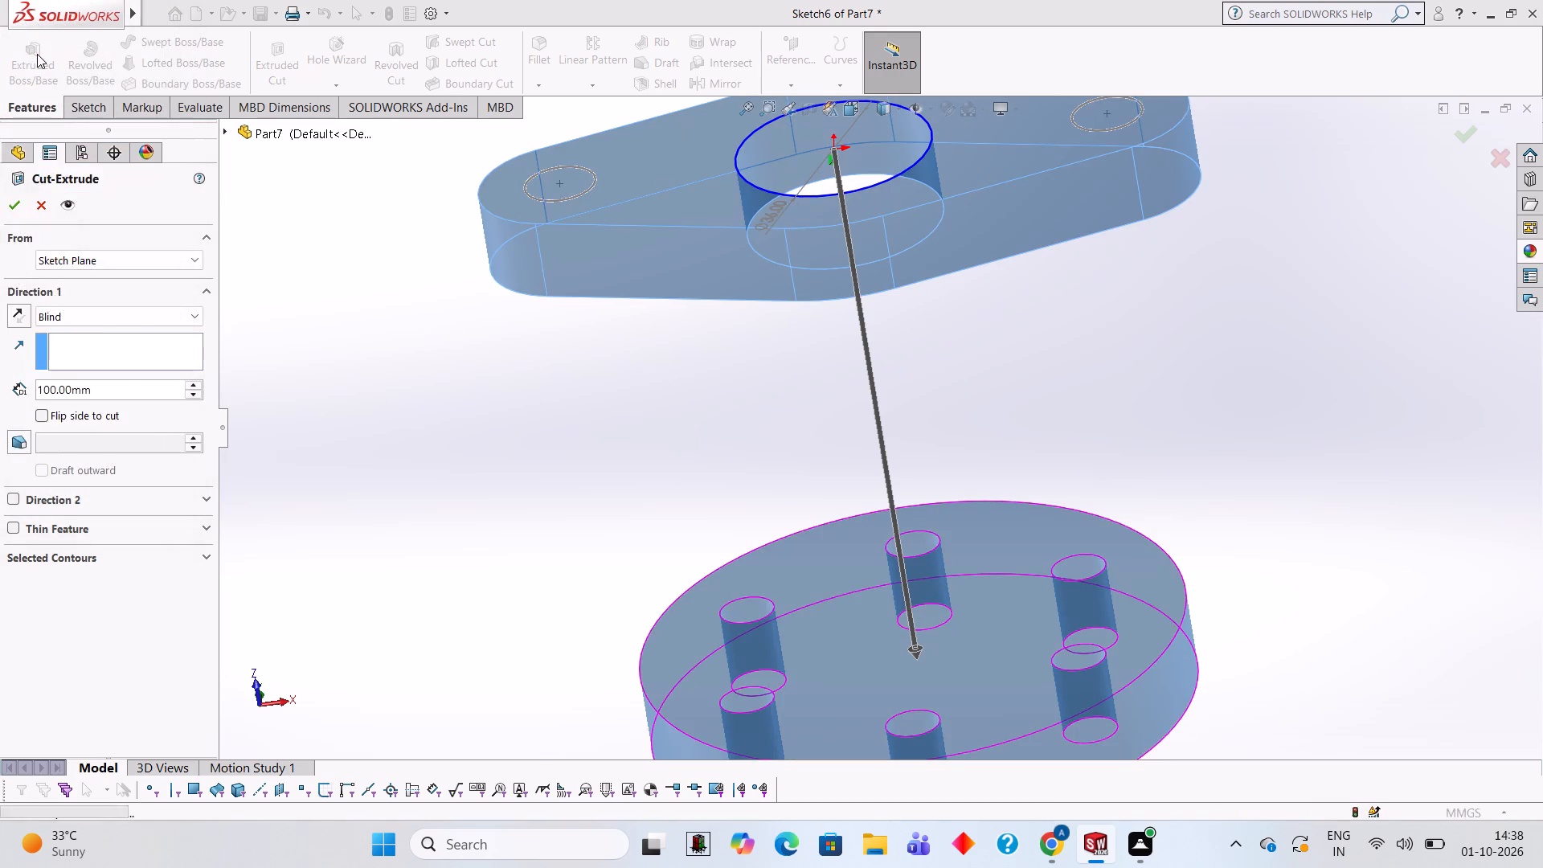
pyautogui.click(345, 261)
# Sketch a 50 mm diameter circle centred on the origin on the round flange's face that faces the end plate.
pyautogui.moveTo(472, 486); pyautogui.dragTo(503, 609, button='middle')
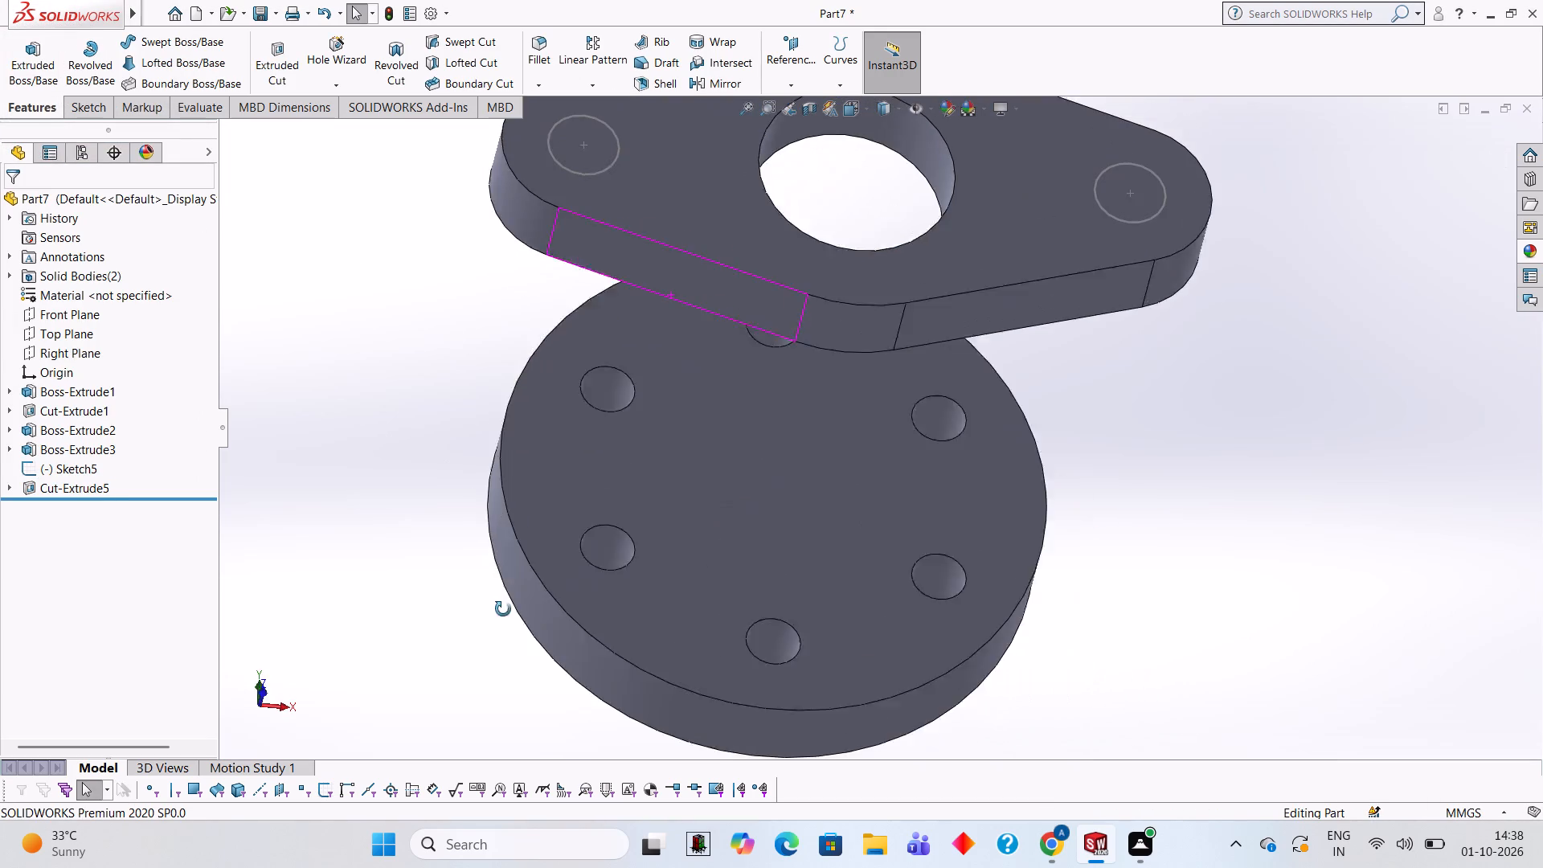
pyautogui.moveTo(503, 609); pyautogui.dragTo(505, 493, button='middle')
pyautogui.scroll(1, 522, 435)
pyautogui.moveTo(525, 397); pyautogui.dragTo(517, 440, button='middle')
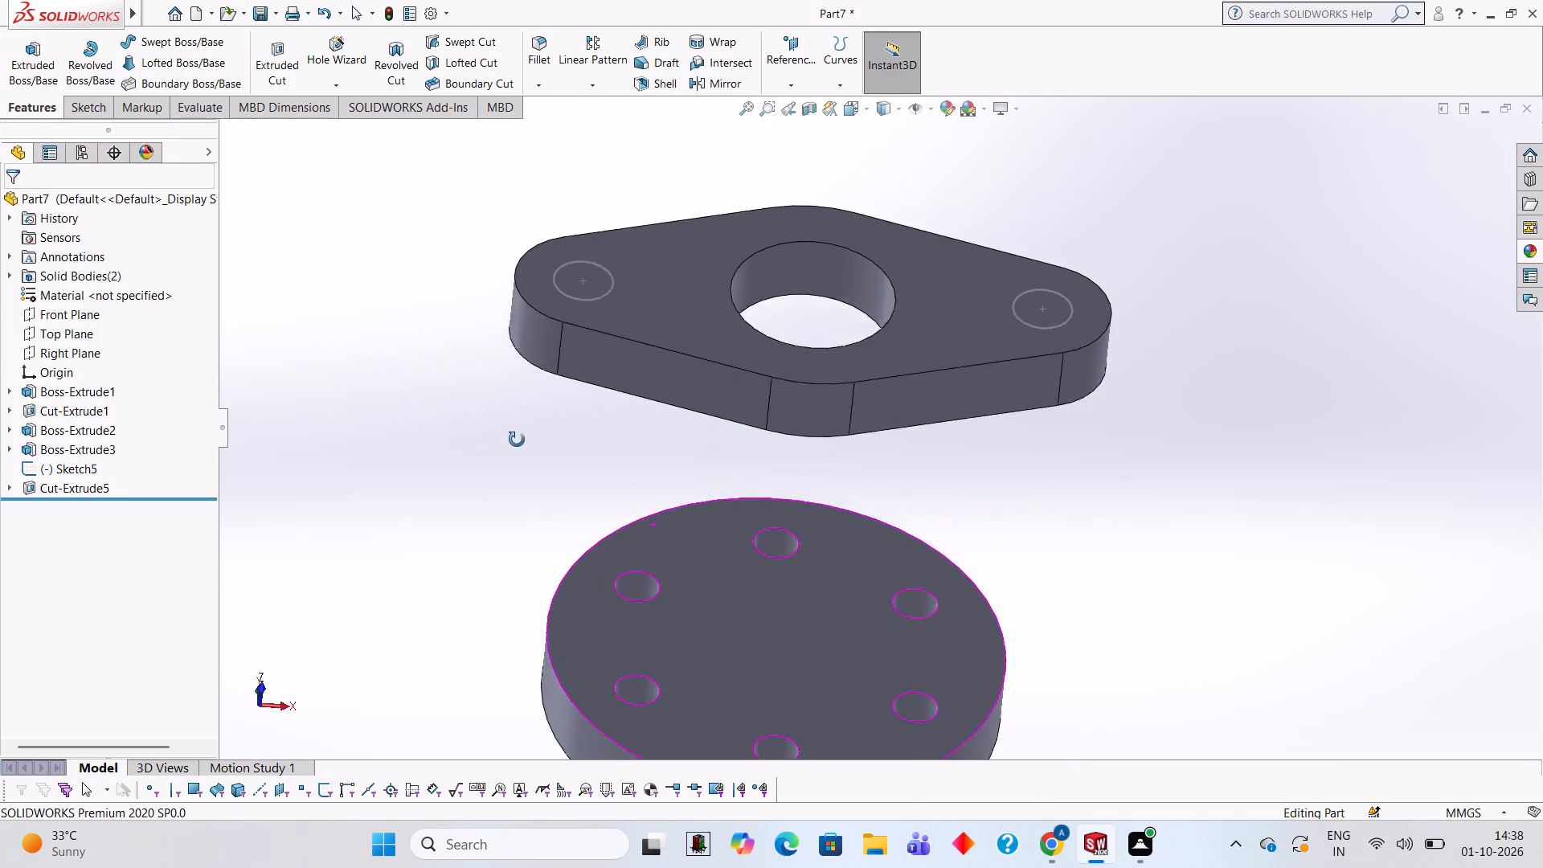
pyautogui.moveTo(517, 440); pyautogui.dragTo(506, 419, button='middle')
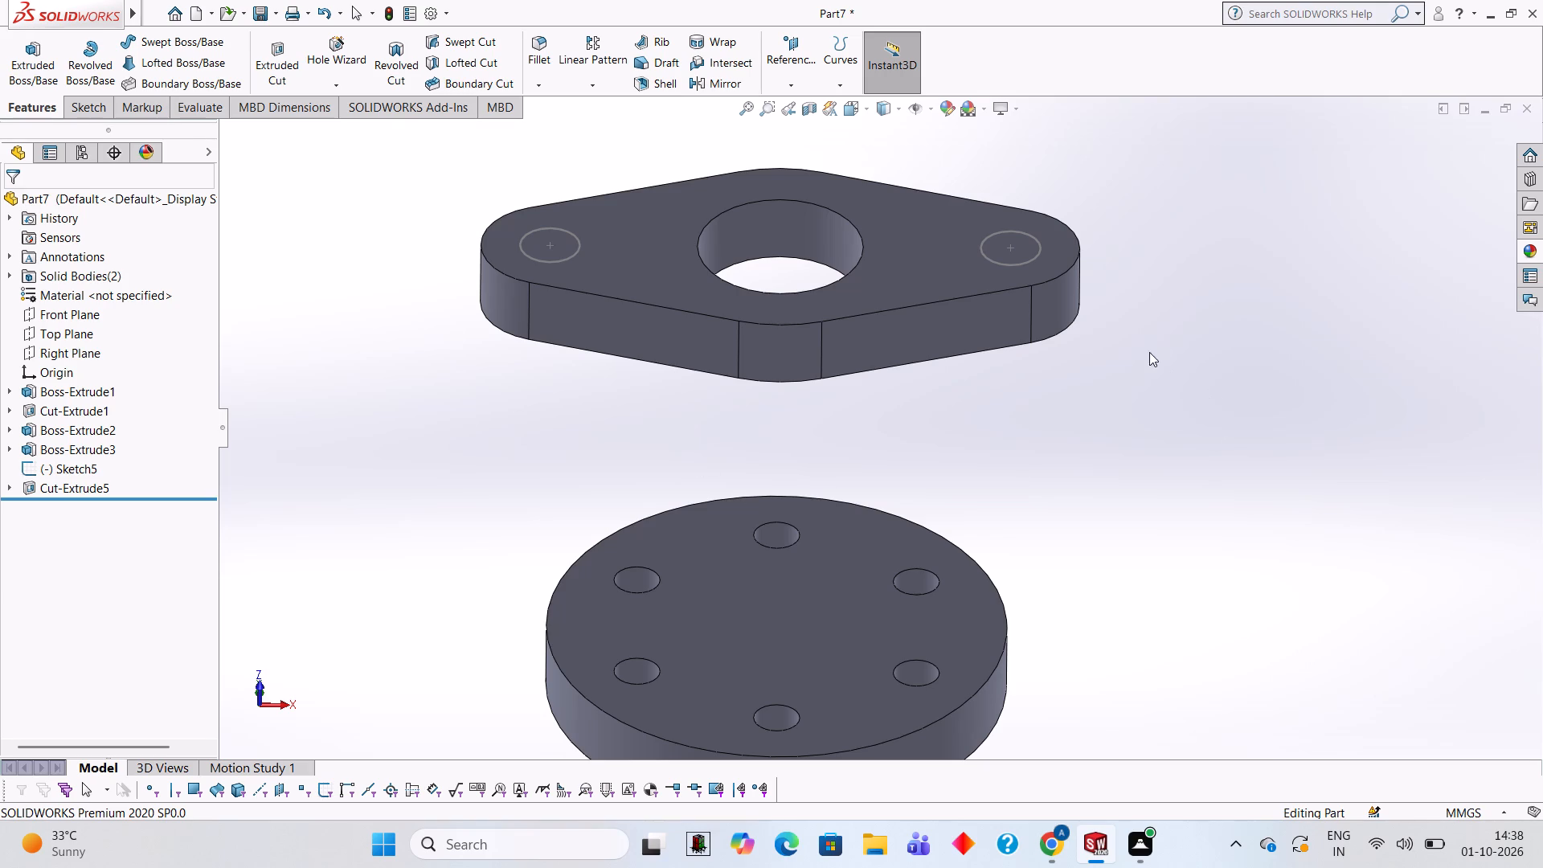
pyautogui.moveTo(1245, 268); pyautogui.dragTo(1245, 317, button='middle')
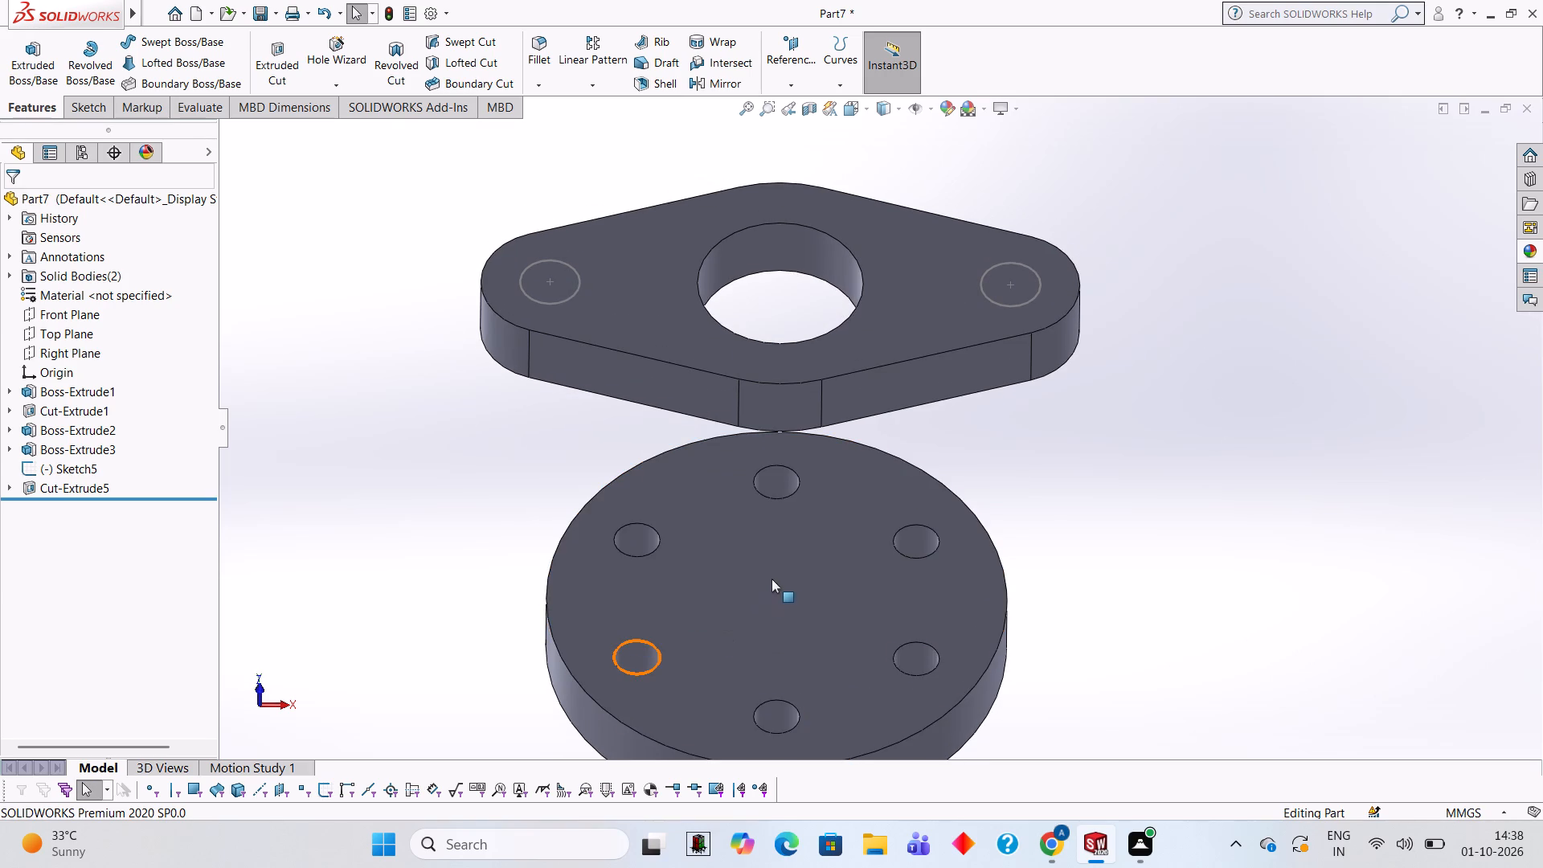
pyautogui.click(772, 579)
pyautogui.click(846, 532)
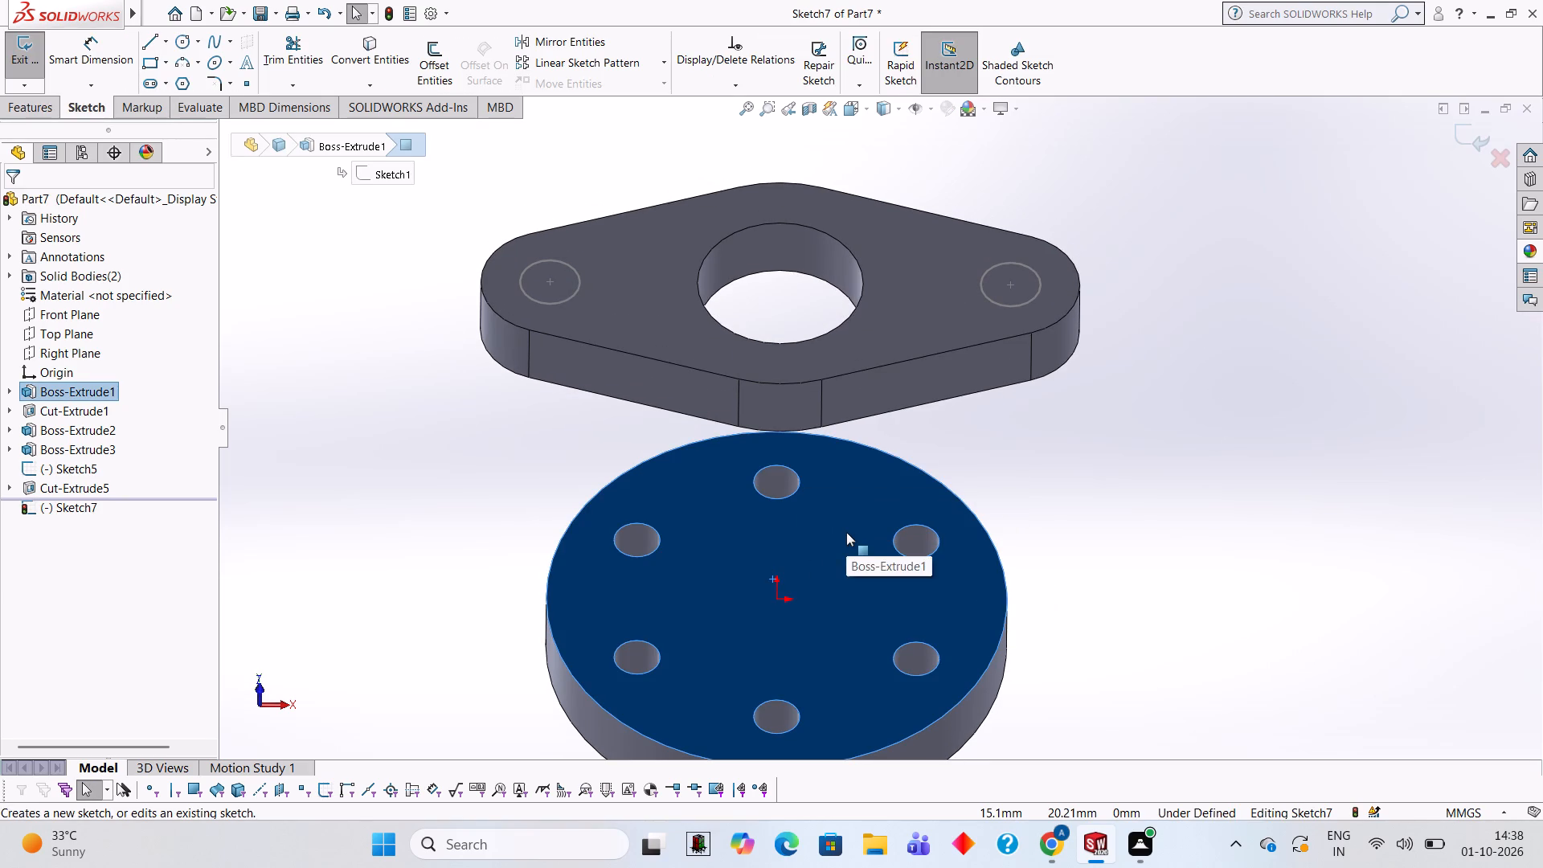
pyautogui.hotkey('ctrl', '8')
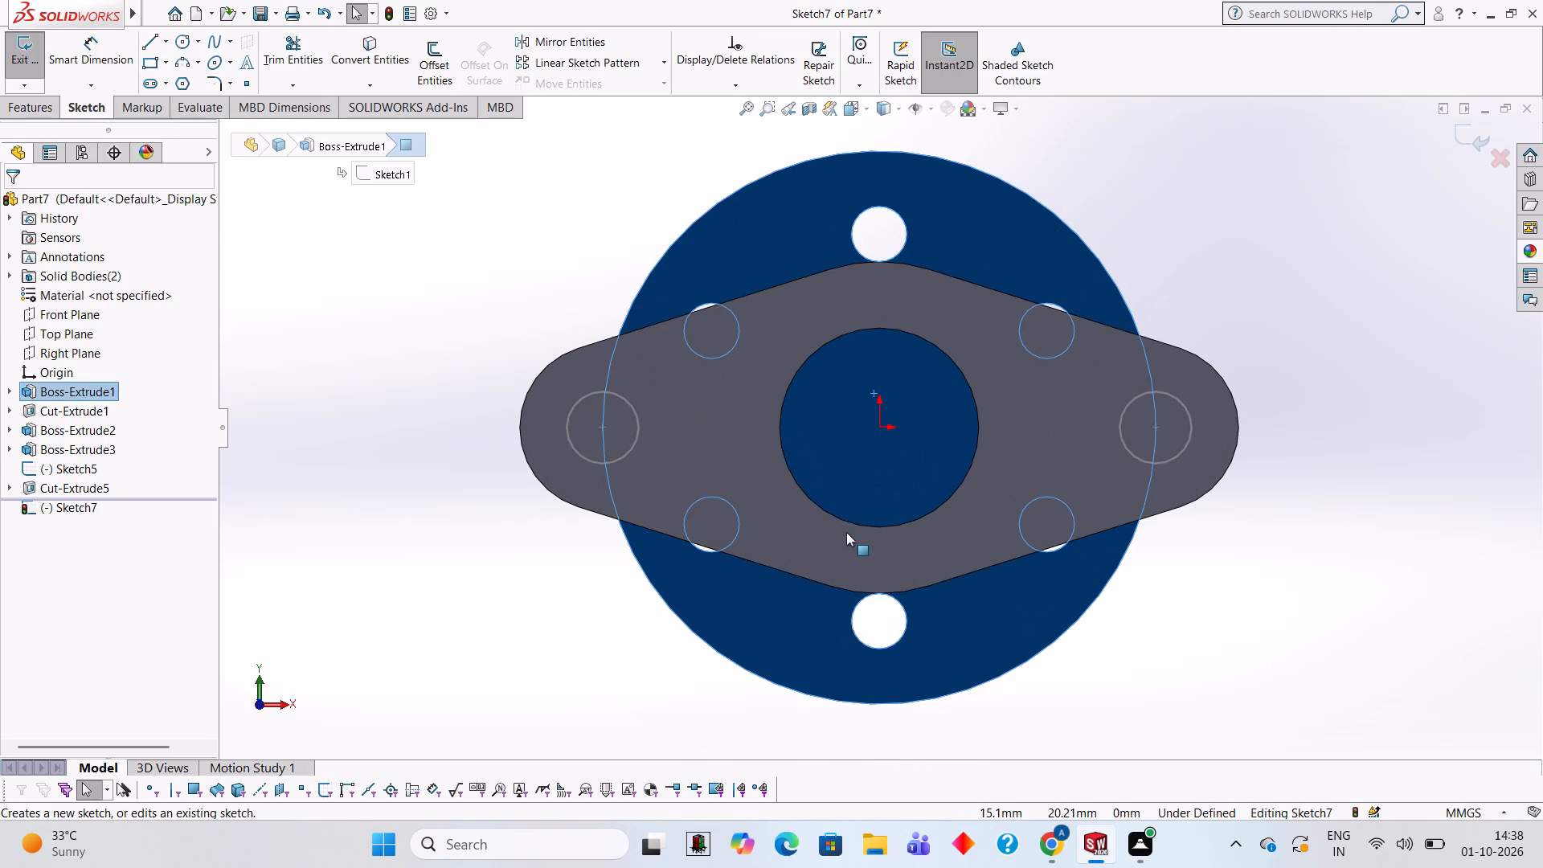
pyautogui.click(186, 38)
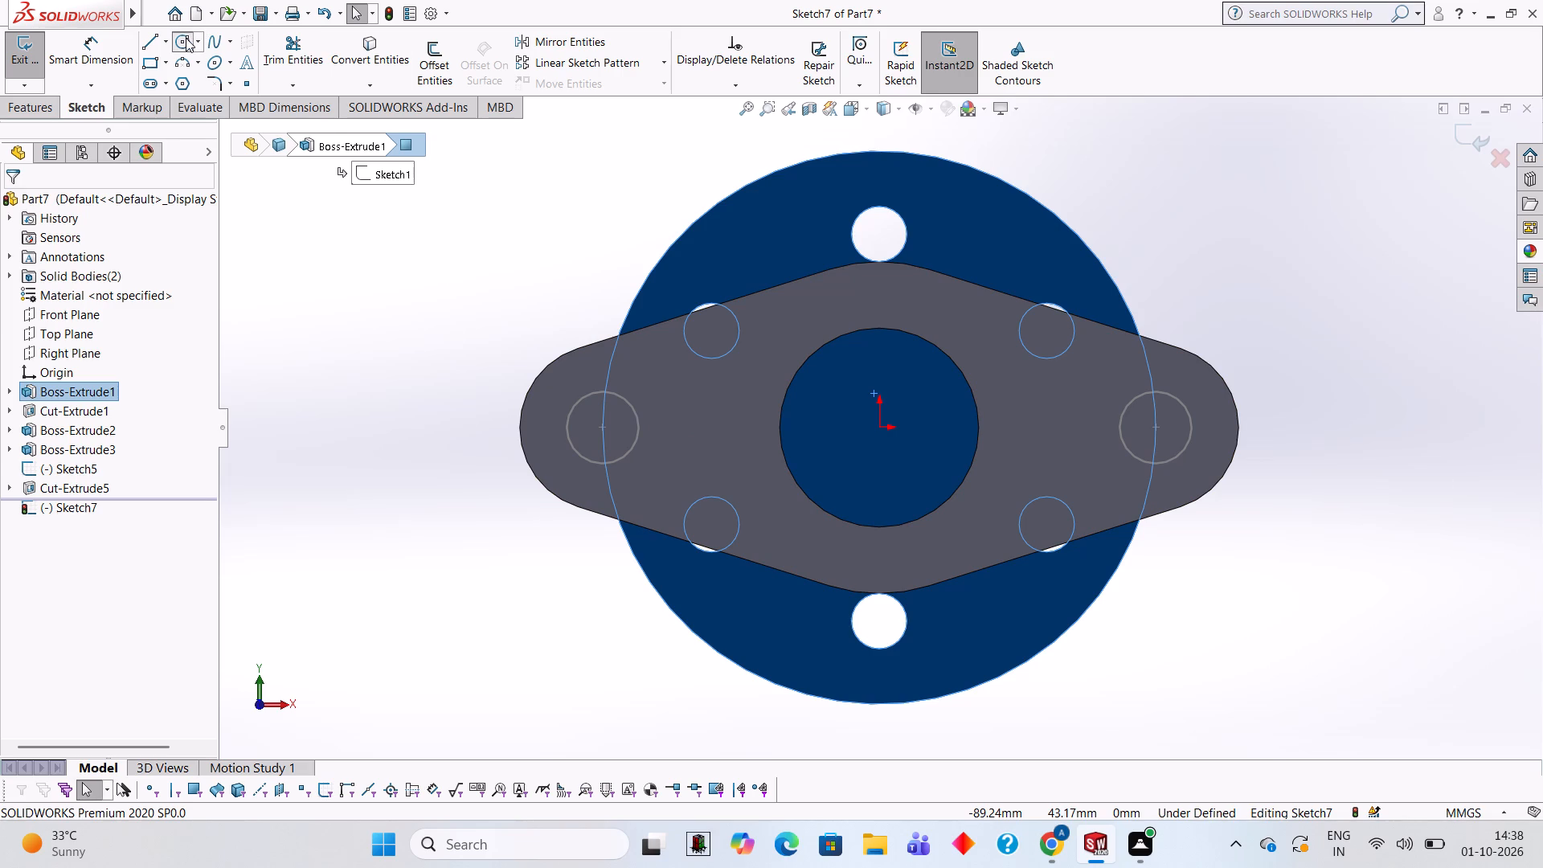
pyautogui.click(878, 428)
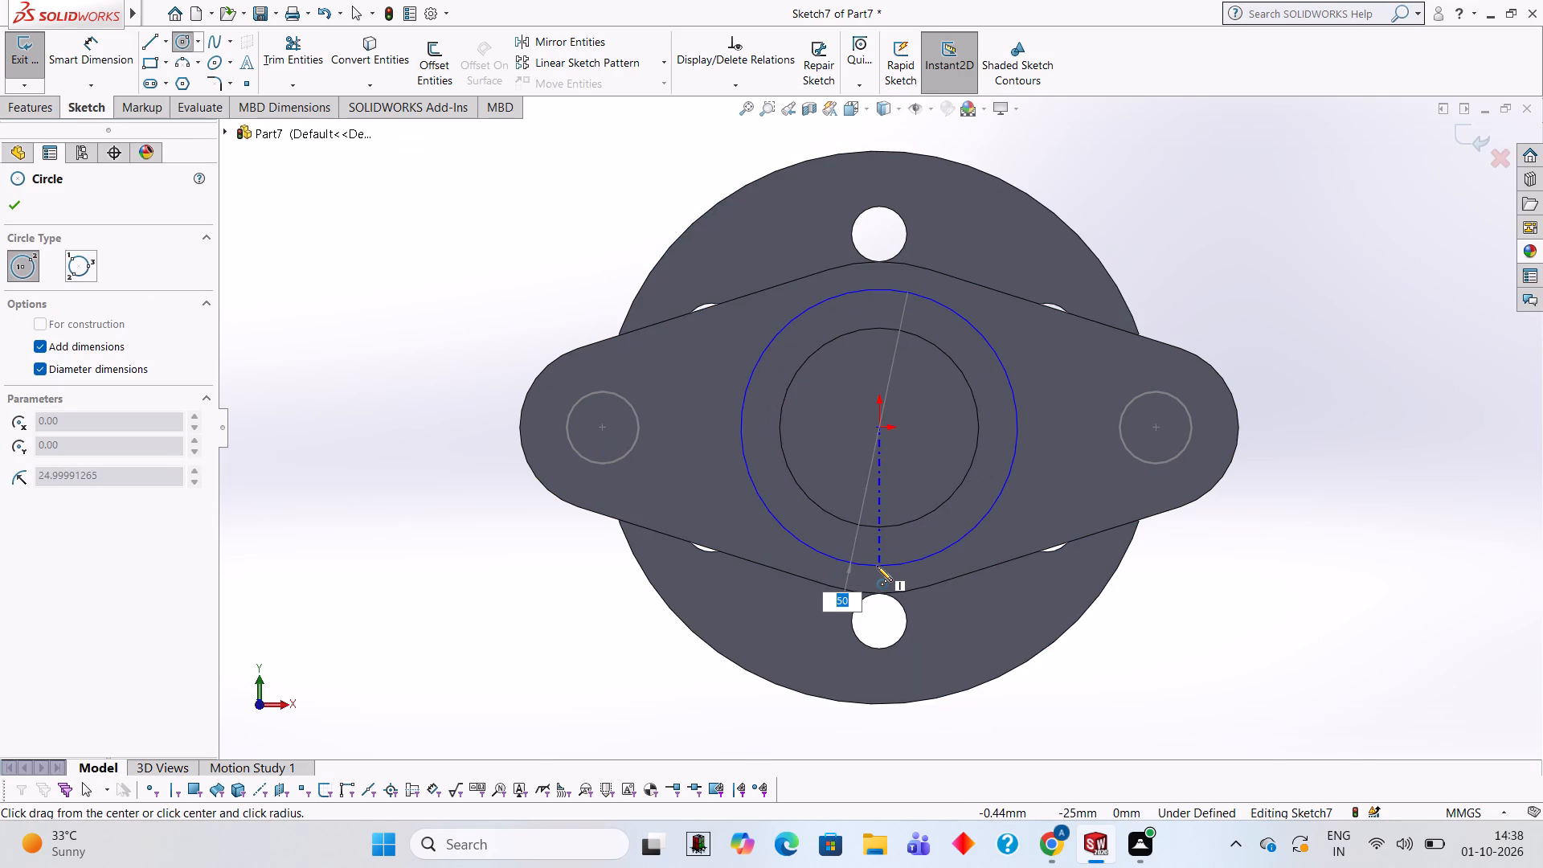
pyautogui.write('50')
pyautogui.press('Return')
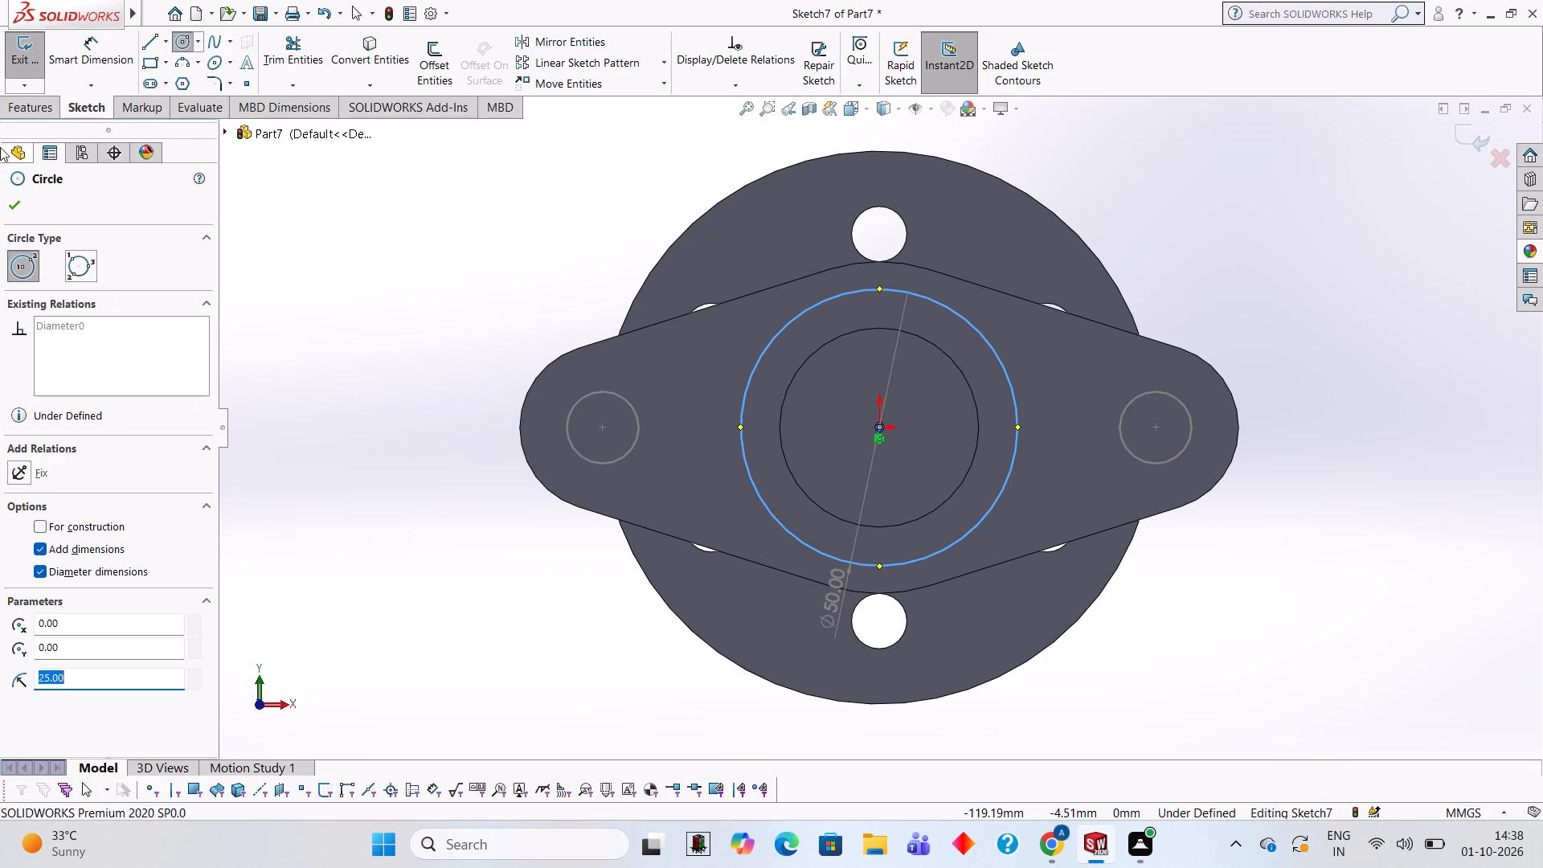
# Extrude the 50 mm circle as a 100 mm blind boss from the round flange toward the end plate, merging the result.
pyautogui.click(30, 110)
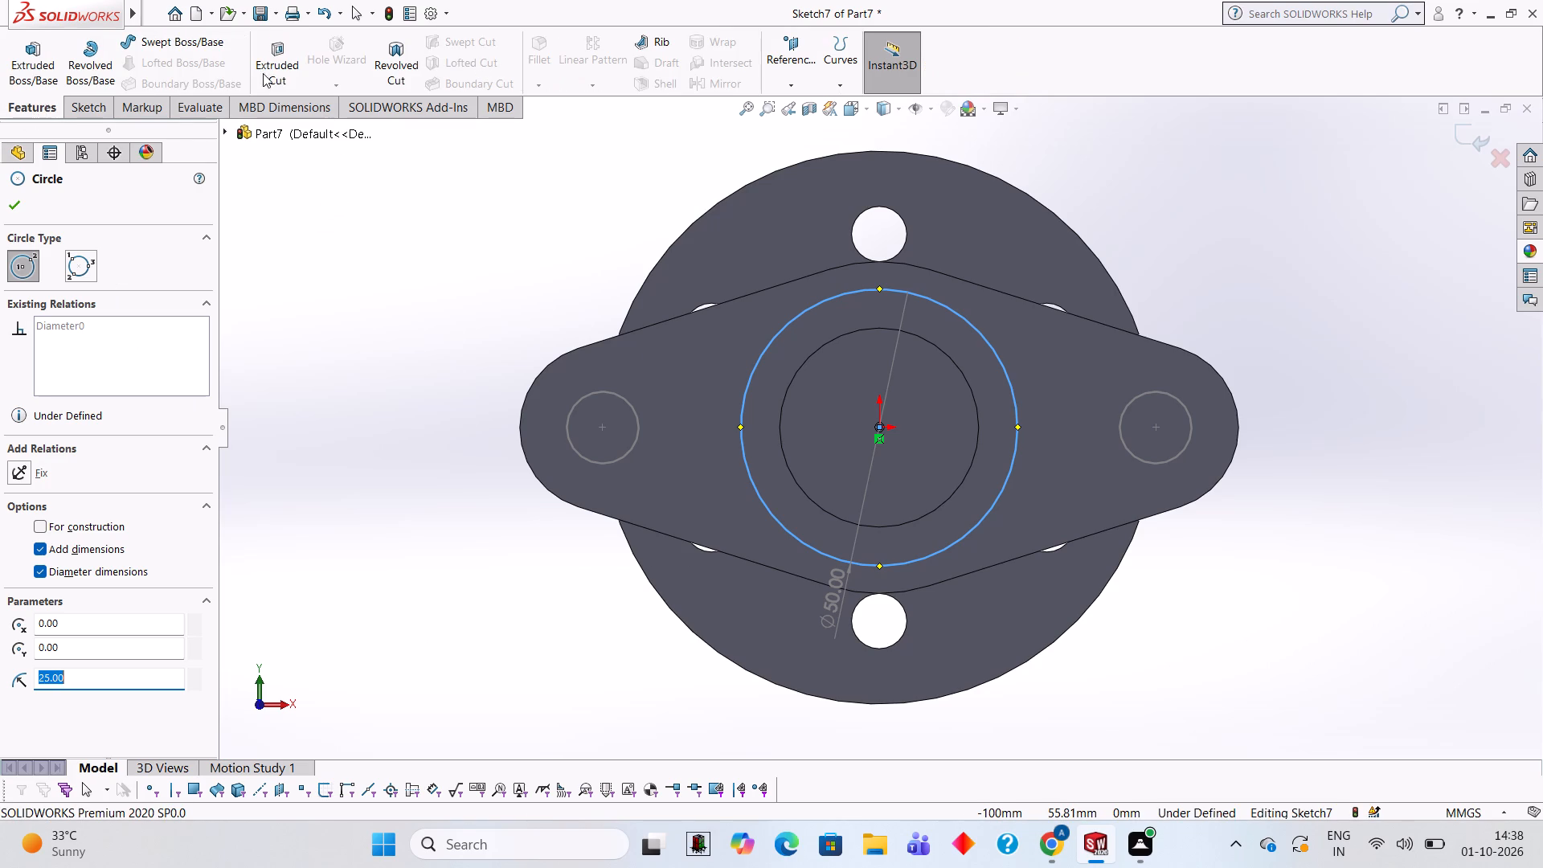
pyautogui.click(280, 72)
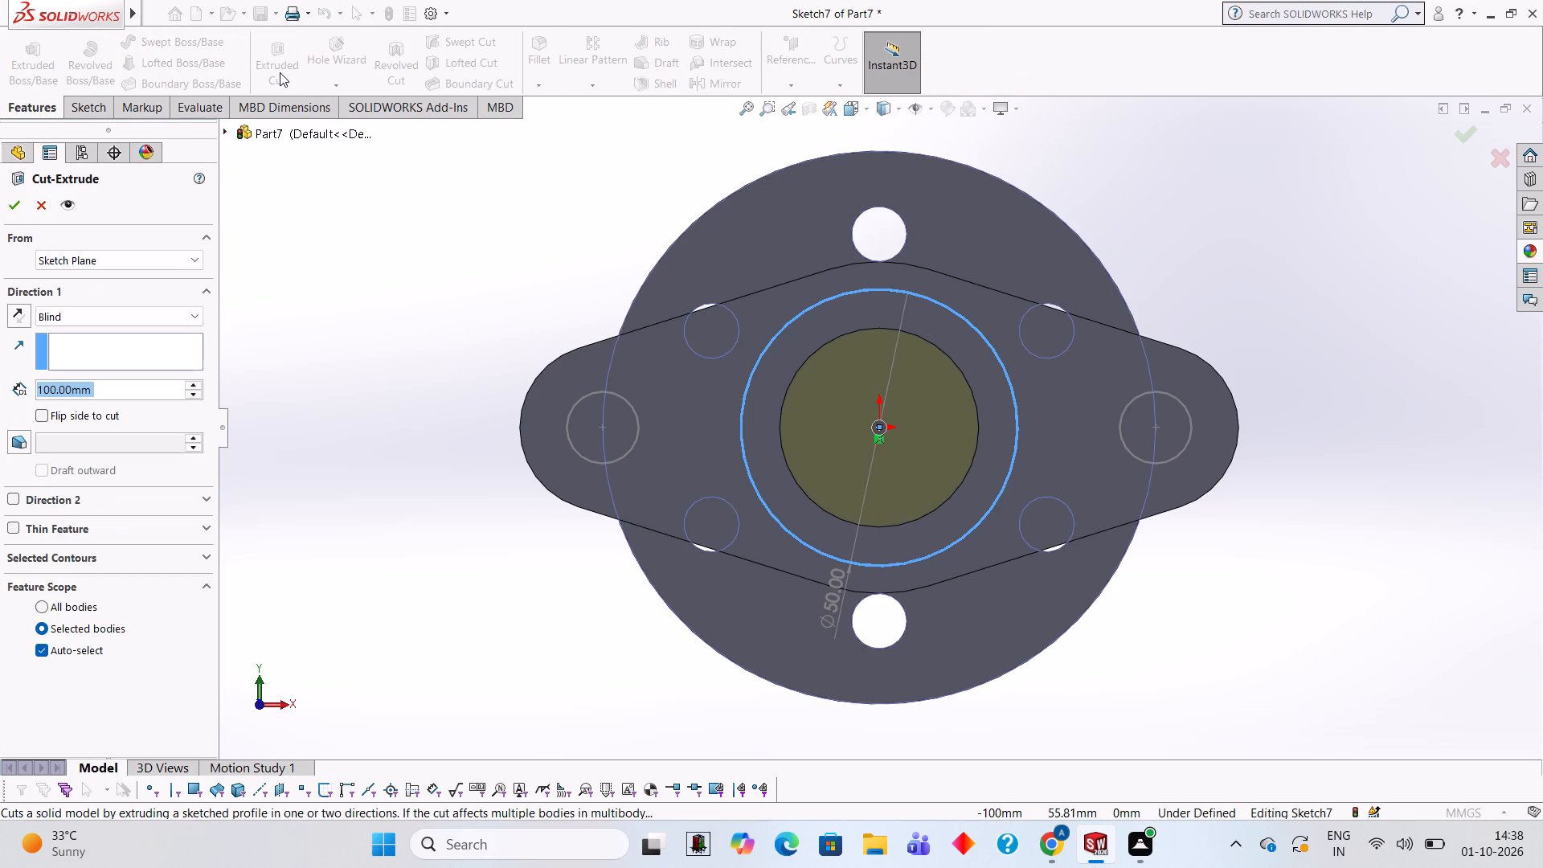
pyautogui.press('Escape')
pyautogui.click(25, 63)
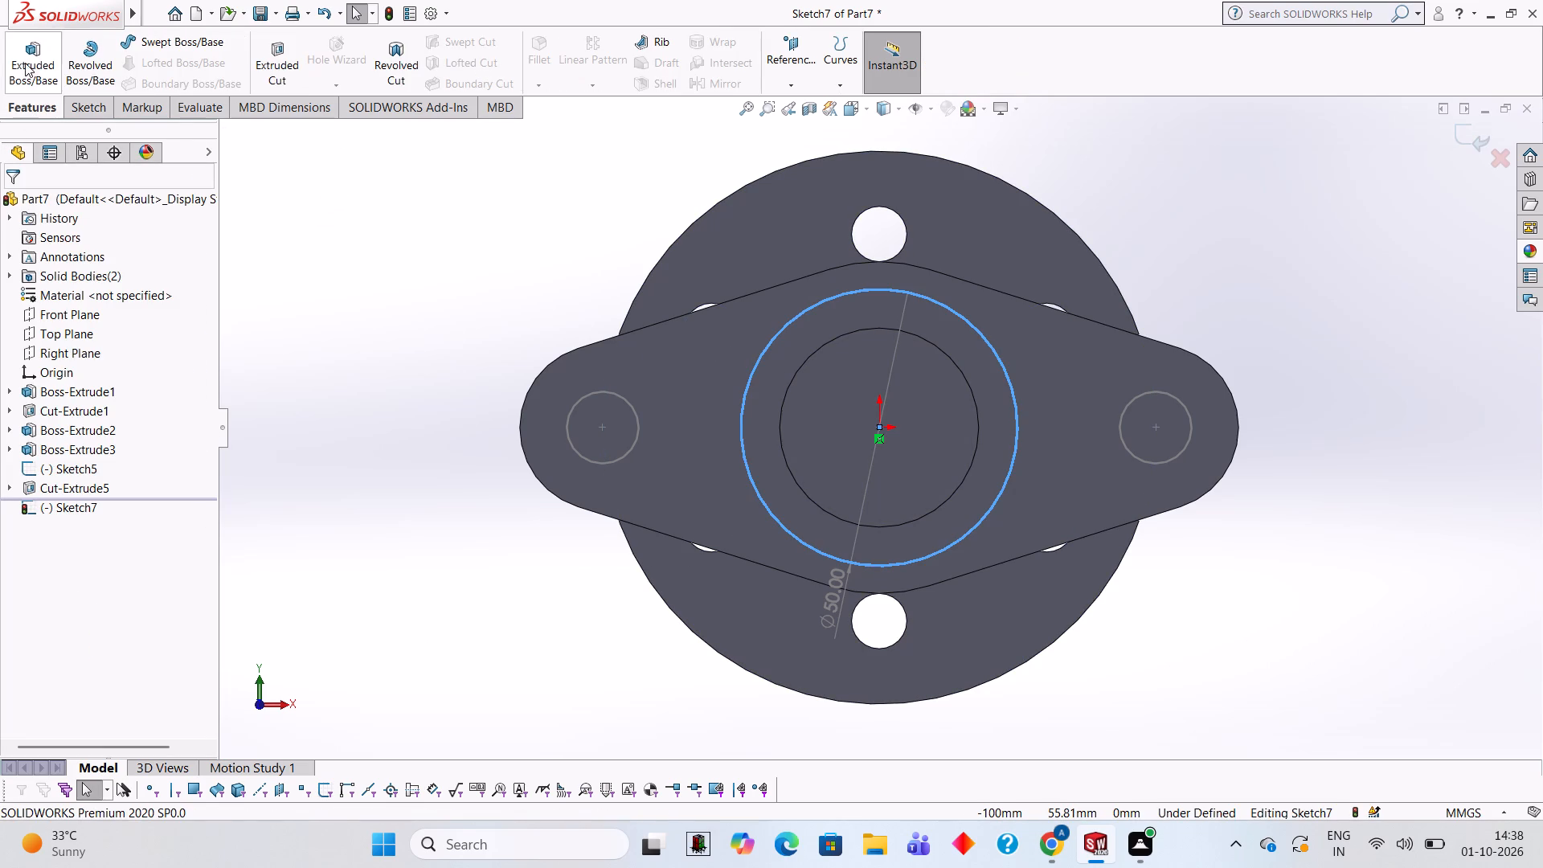
pyautogui.click(17, 208)
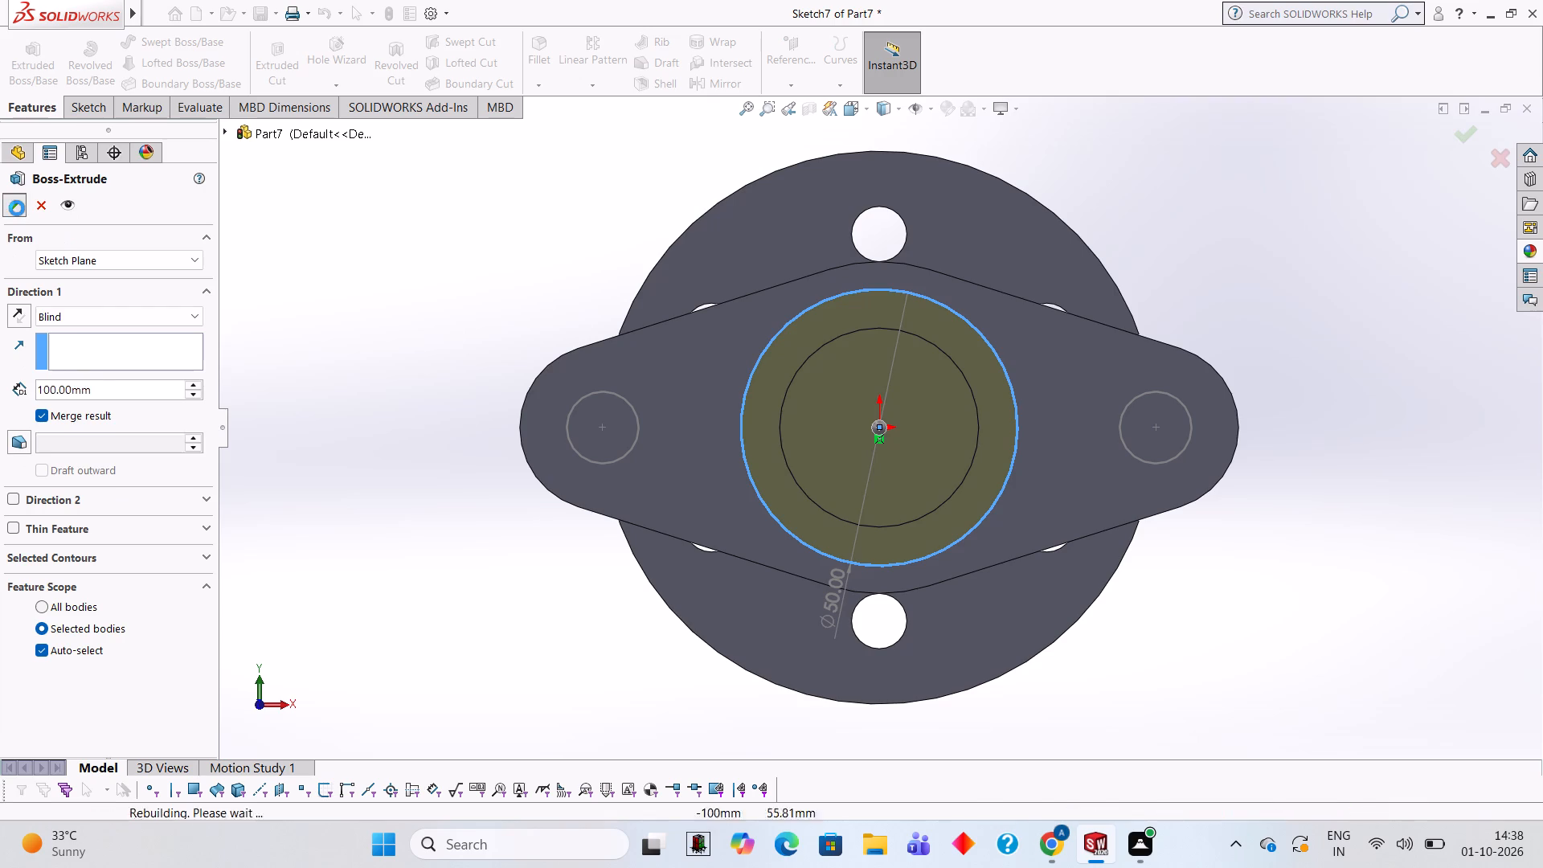
pyautogui.click(346, 323)
# Sketch a 13 mm diameter circle on the end plate's outer face, concentric with the existing circle at the plate's left end.
pyautogui.moveTo(894, 535); pyautogui.dragTo(894, 432, button='middle')
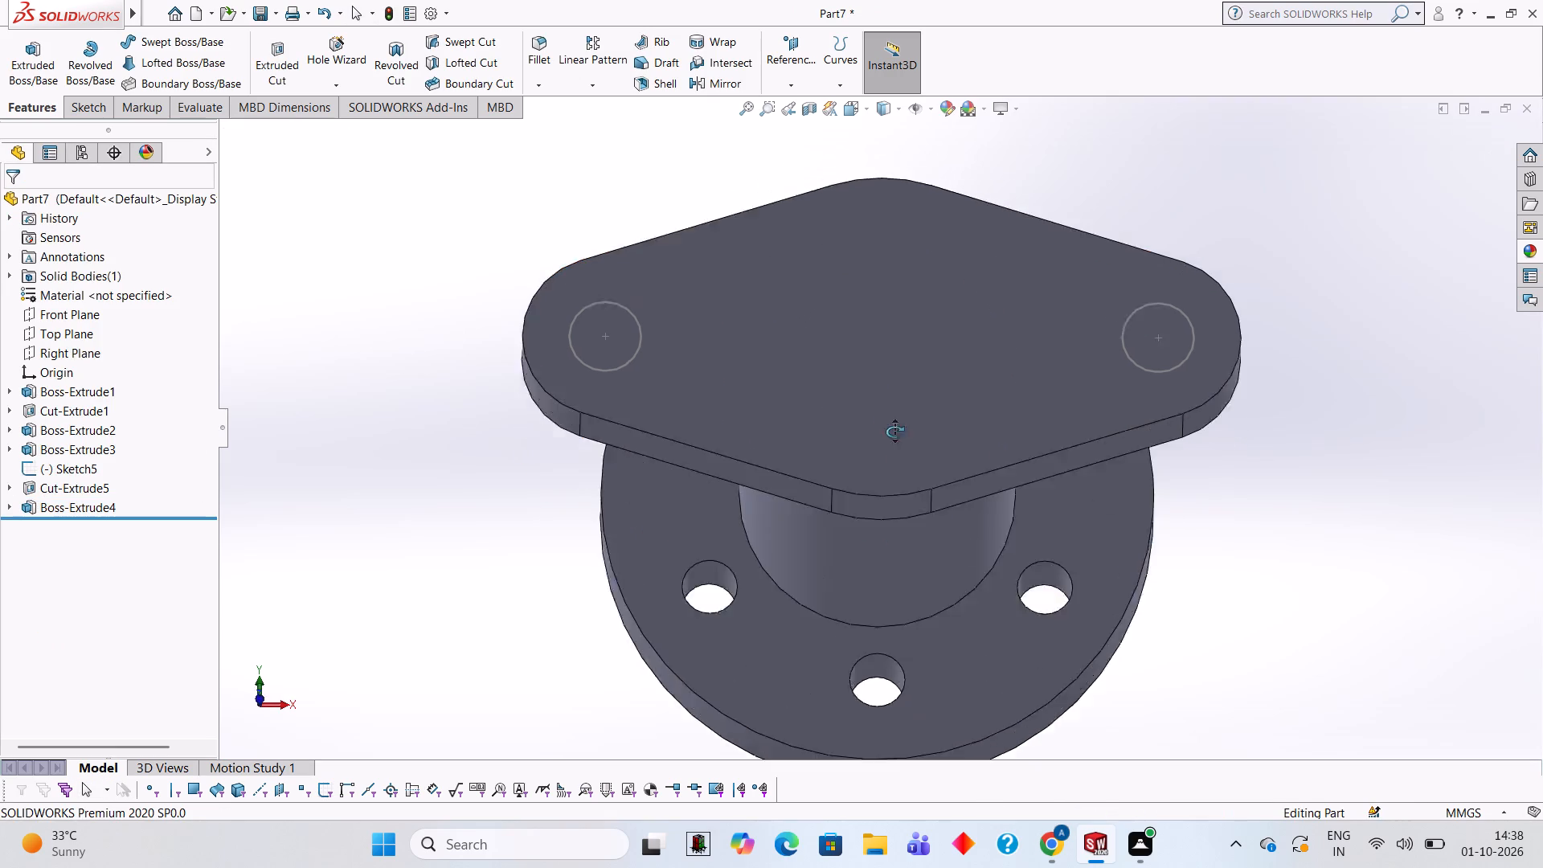
pyautogui.moveTo(894, 432); pyautogui.dragTo(893, 357, button='middle')
pyautogui.moveTo(917, 419); pyautogui.dragTo(915, 307, button='middle')
pyautogui.scroll(1, 904, 348)
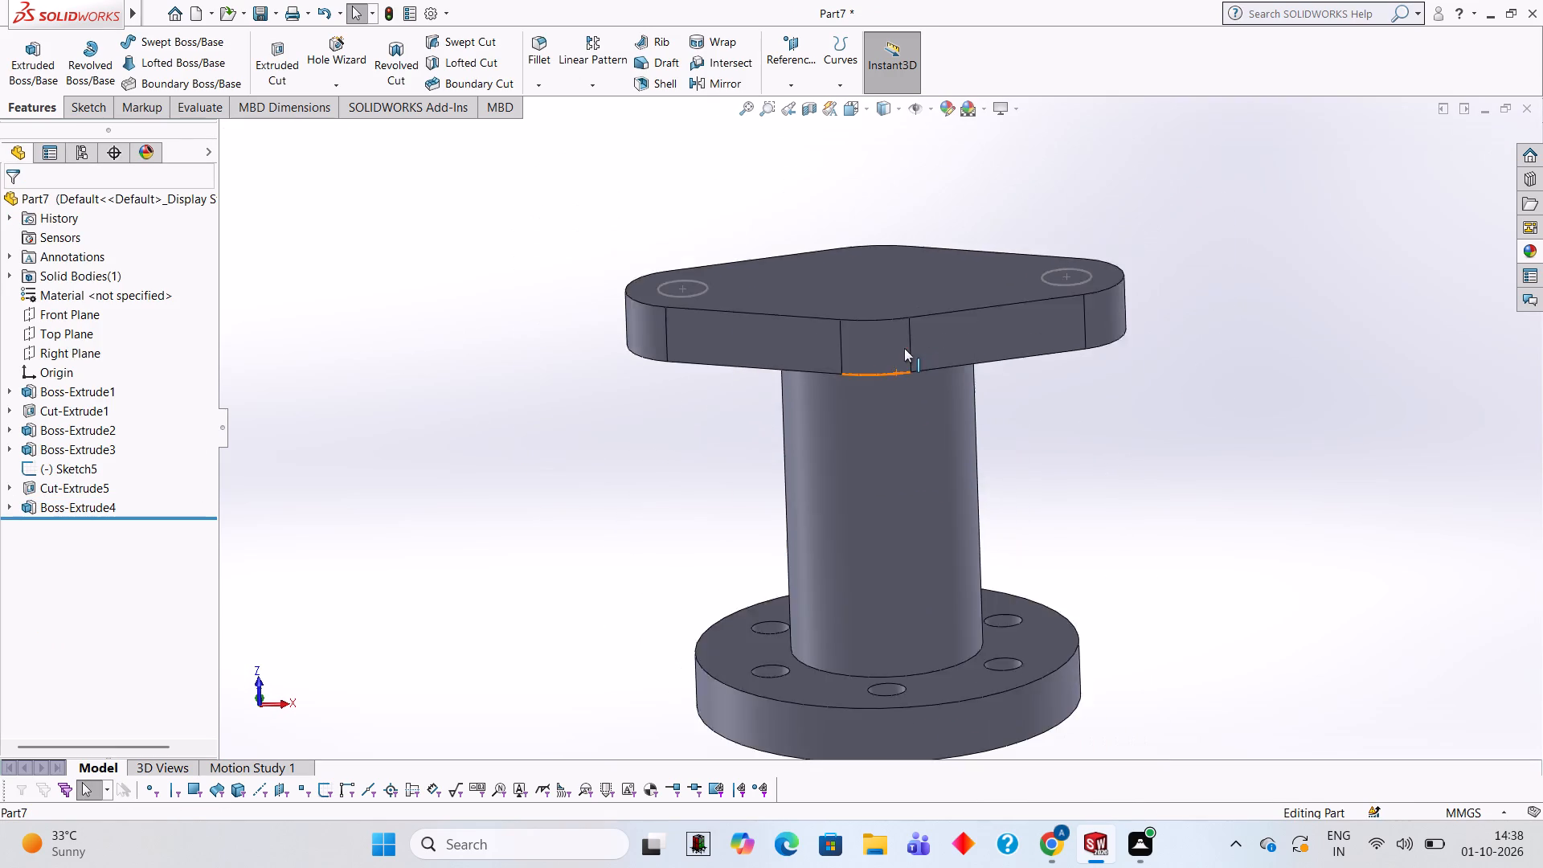
pyautogui.scroll(2, 904, 348)
pyautogui.moveTo(921, 457); pyautogui.dragTo(928, 481, button='middle')
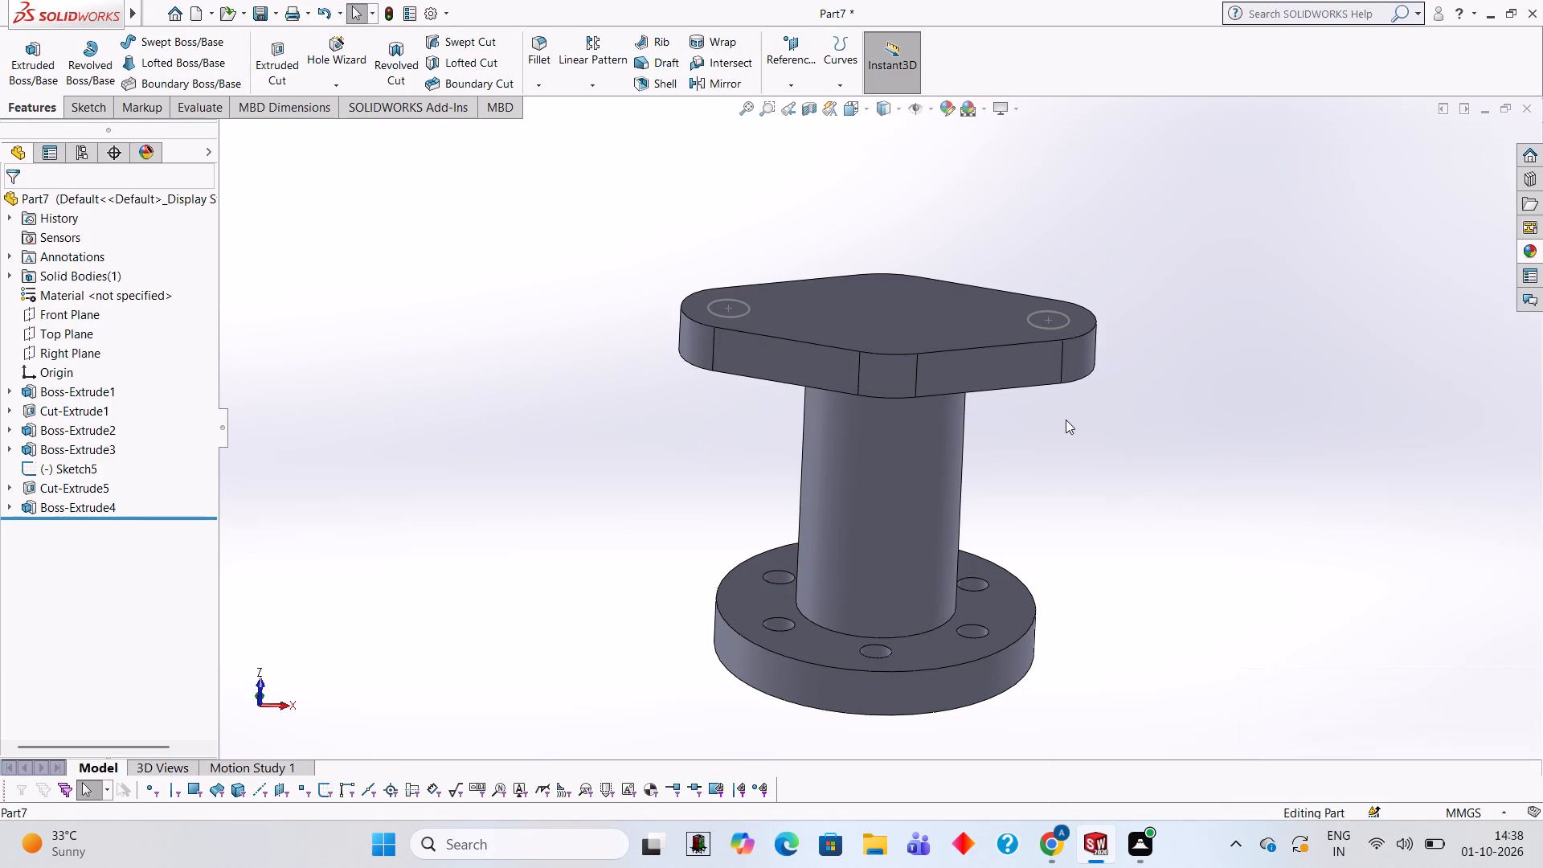
pyautogui.moveTo(1230, 322); pyautogui.dragTo(1248, 520, button='middle')
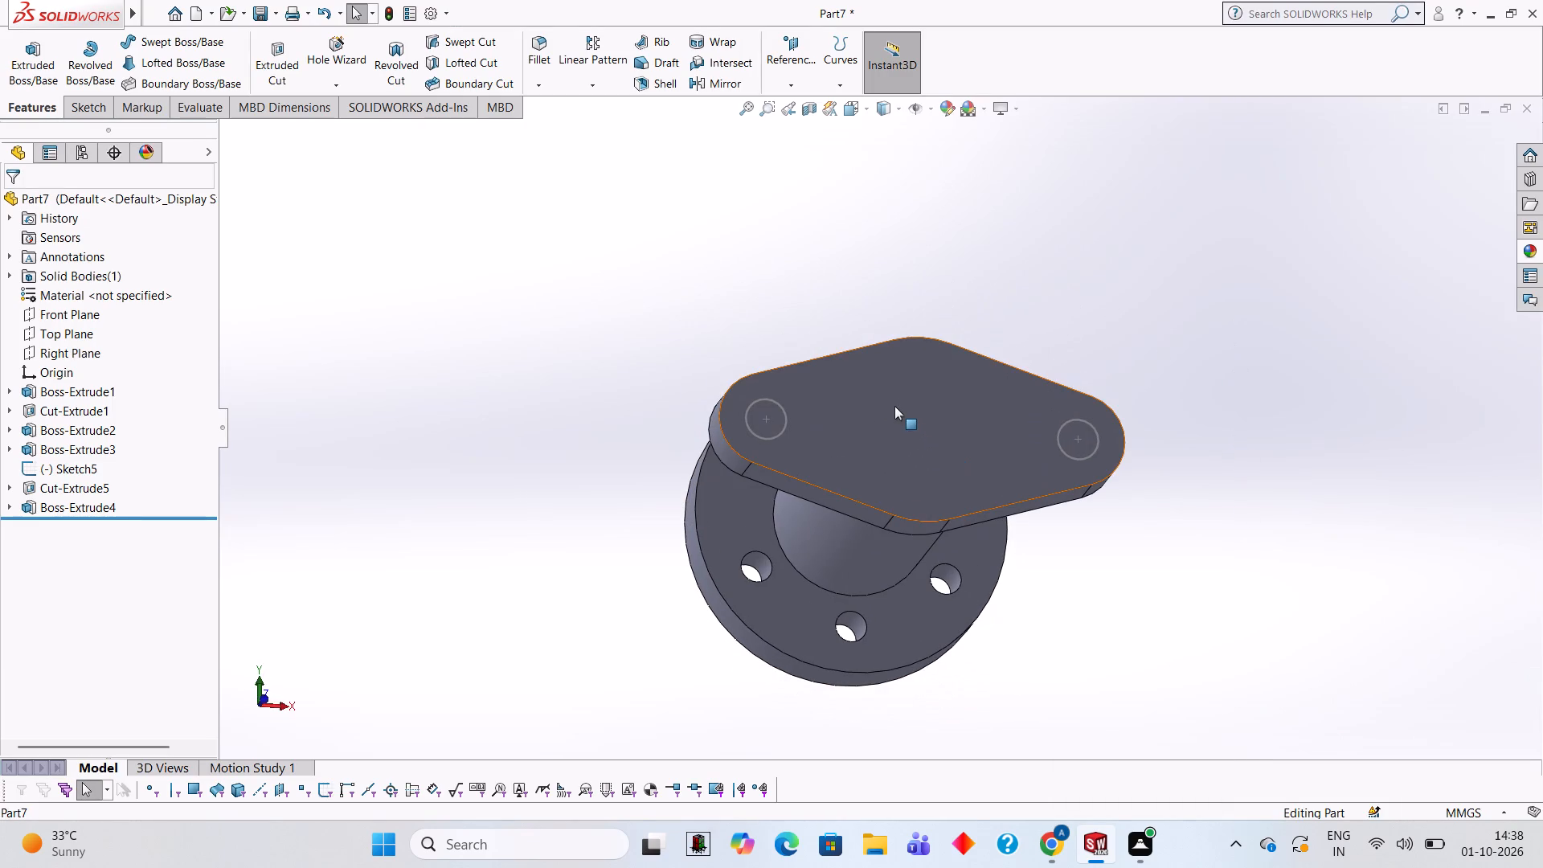
pyautogui.click(898, 422)
pyautogui.click(965, 372)
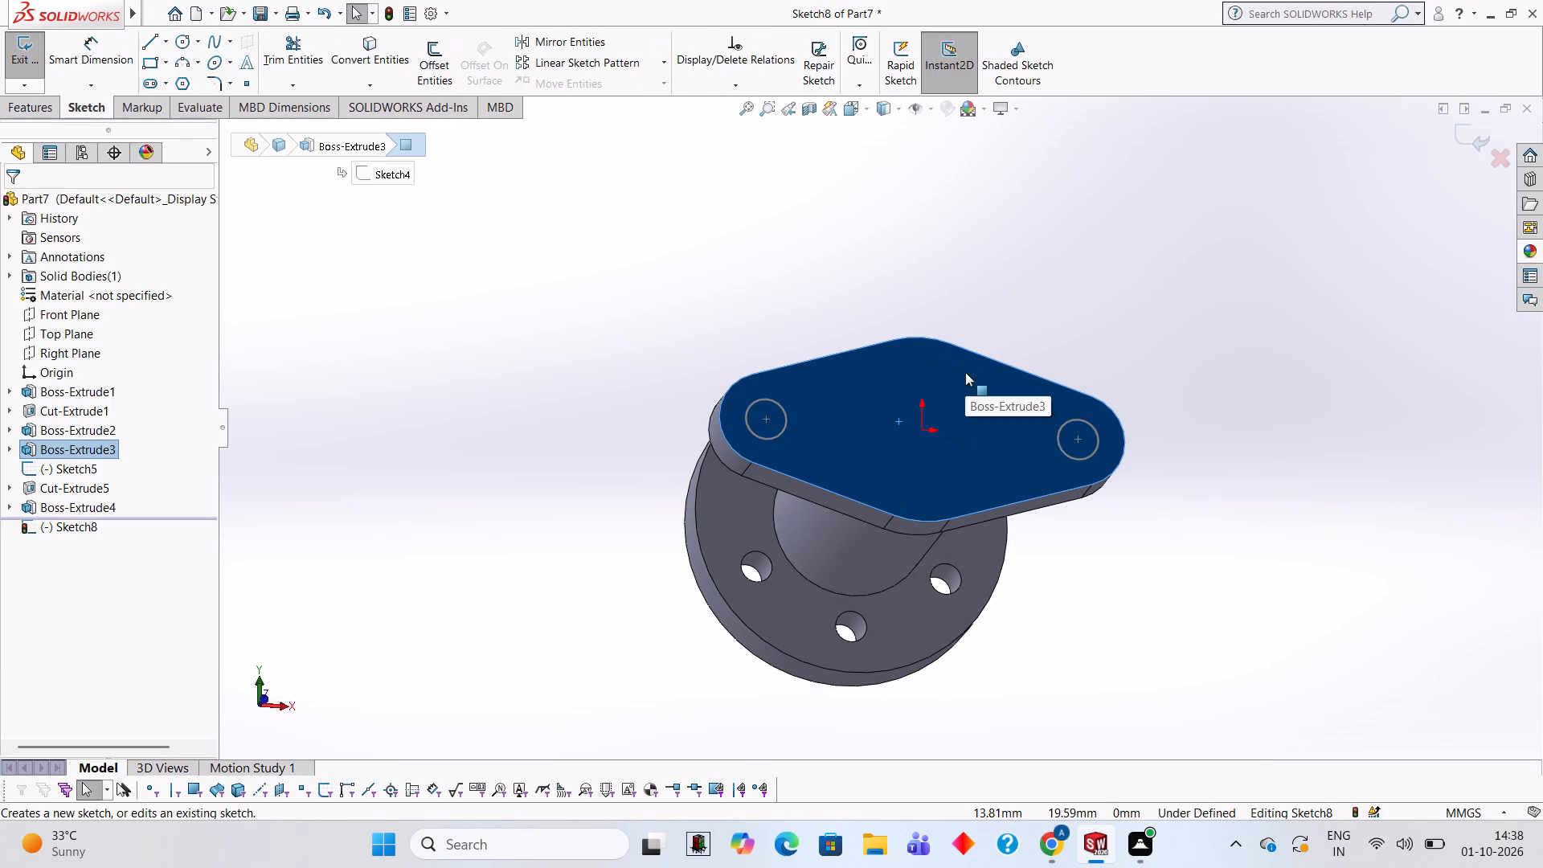
pyautogui.hotkey('ctrl', '8')
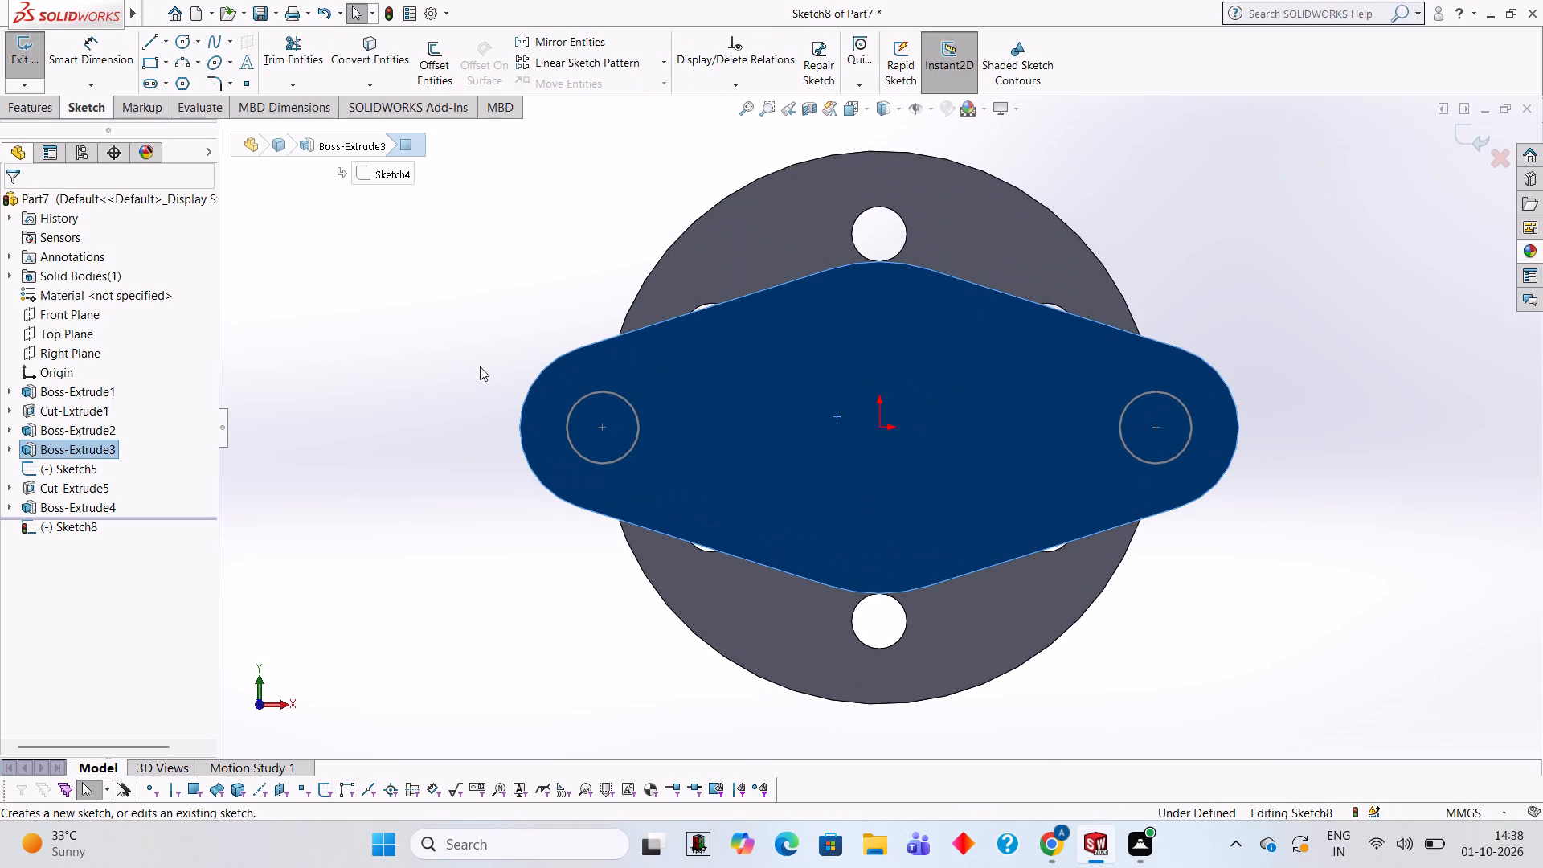
pyautogui.click(186, 39)
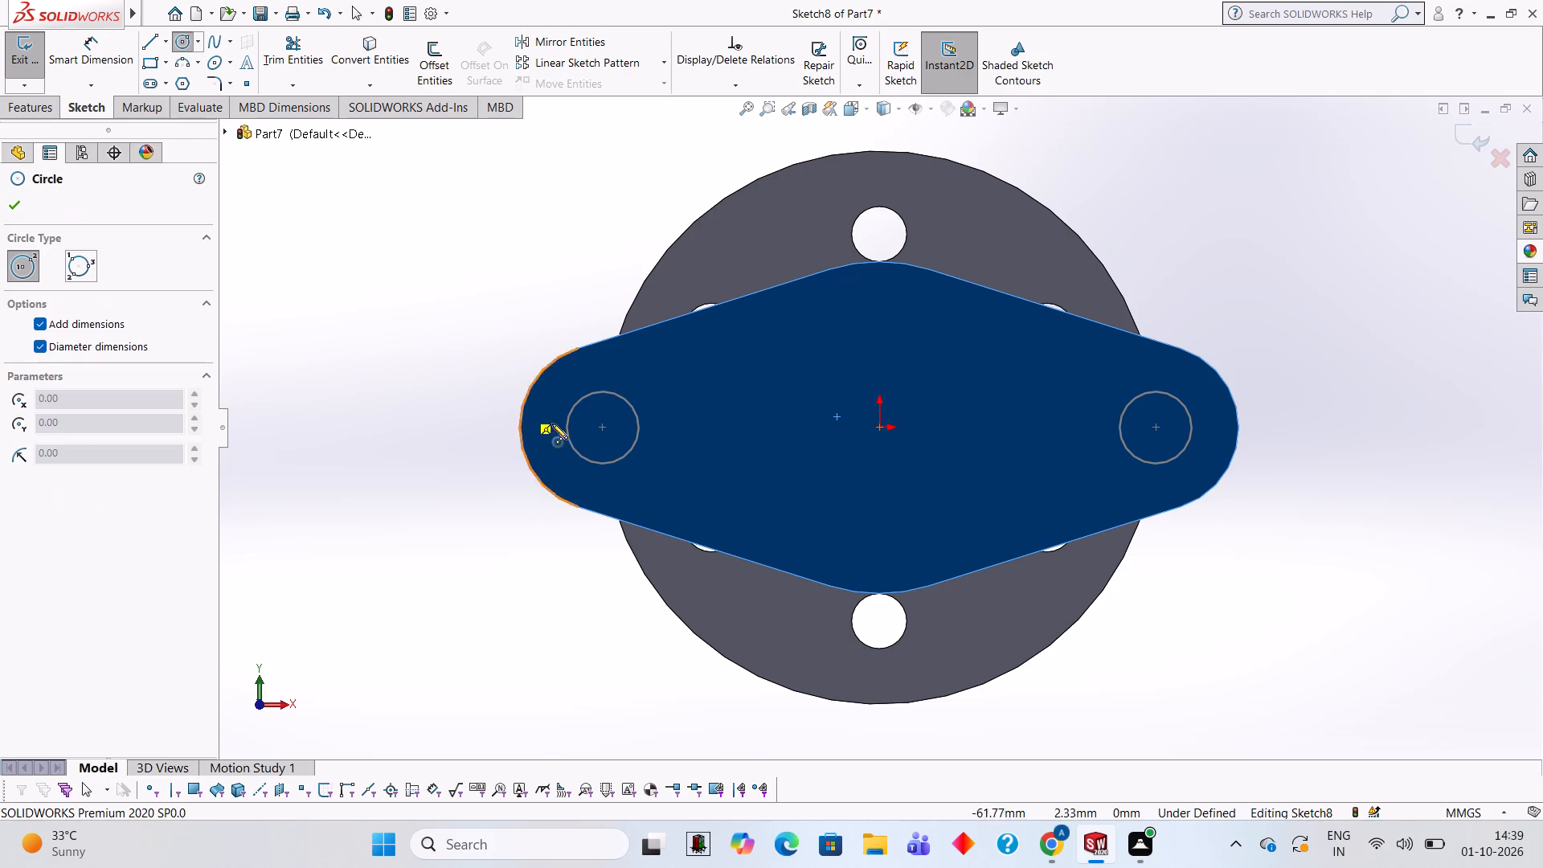
pyautogui.click(603, 428)
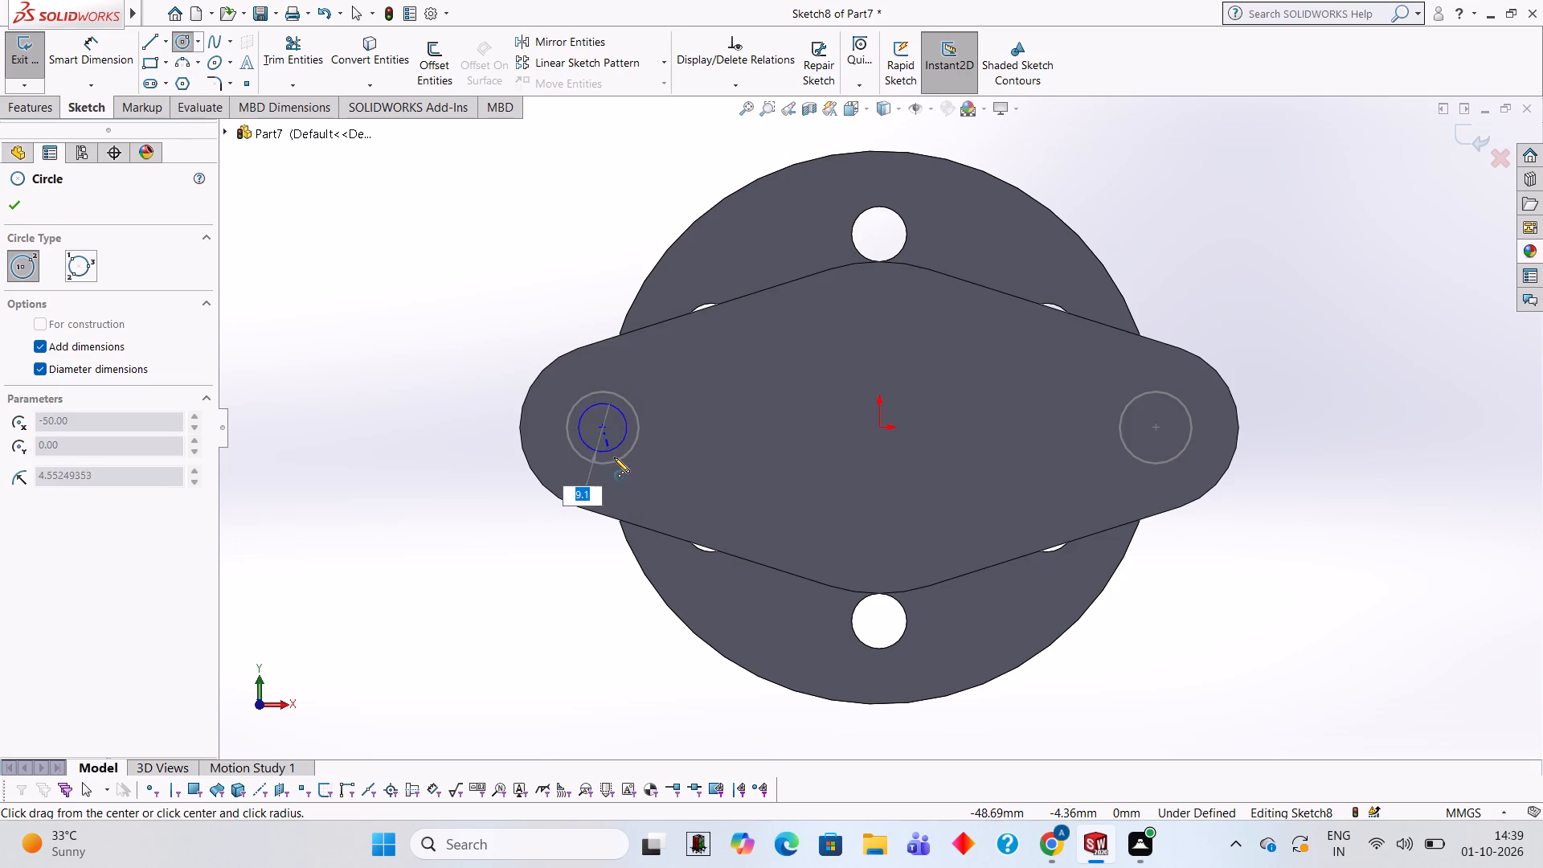
pyautogui.click(615, 462)
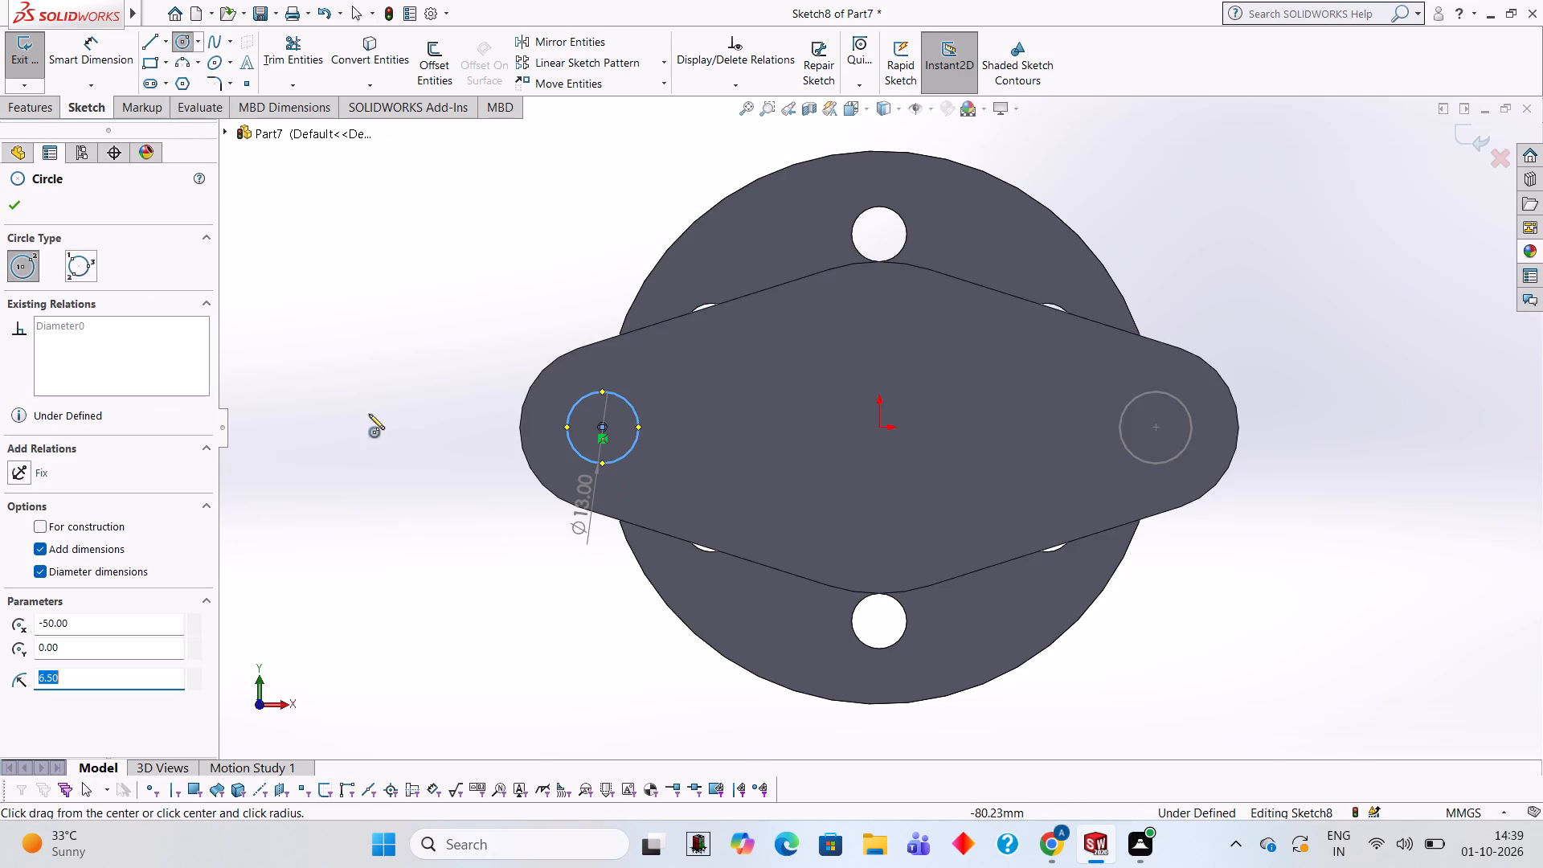
# Cut the 13 mm circle at the end plate's left end 100 mm deep.
pyautogui.click(6, 104)
pyautogui.click(276, 74)
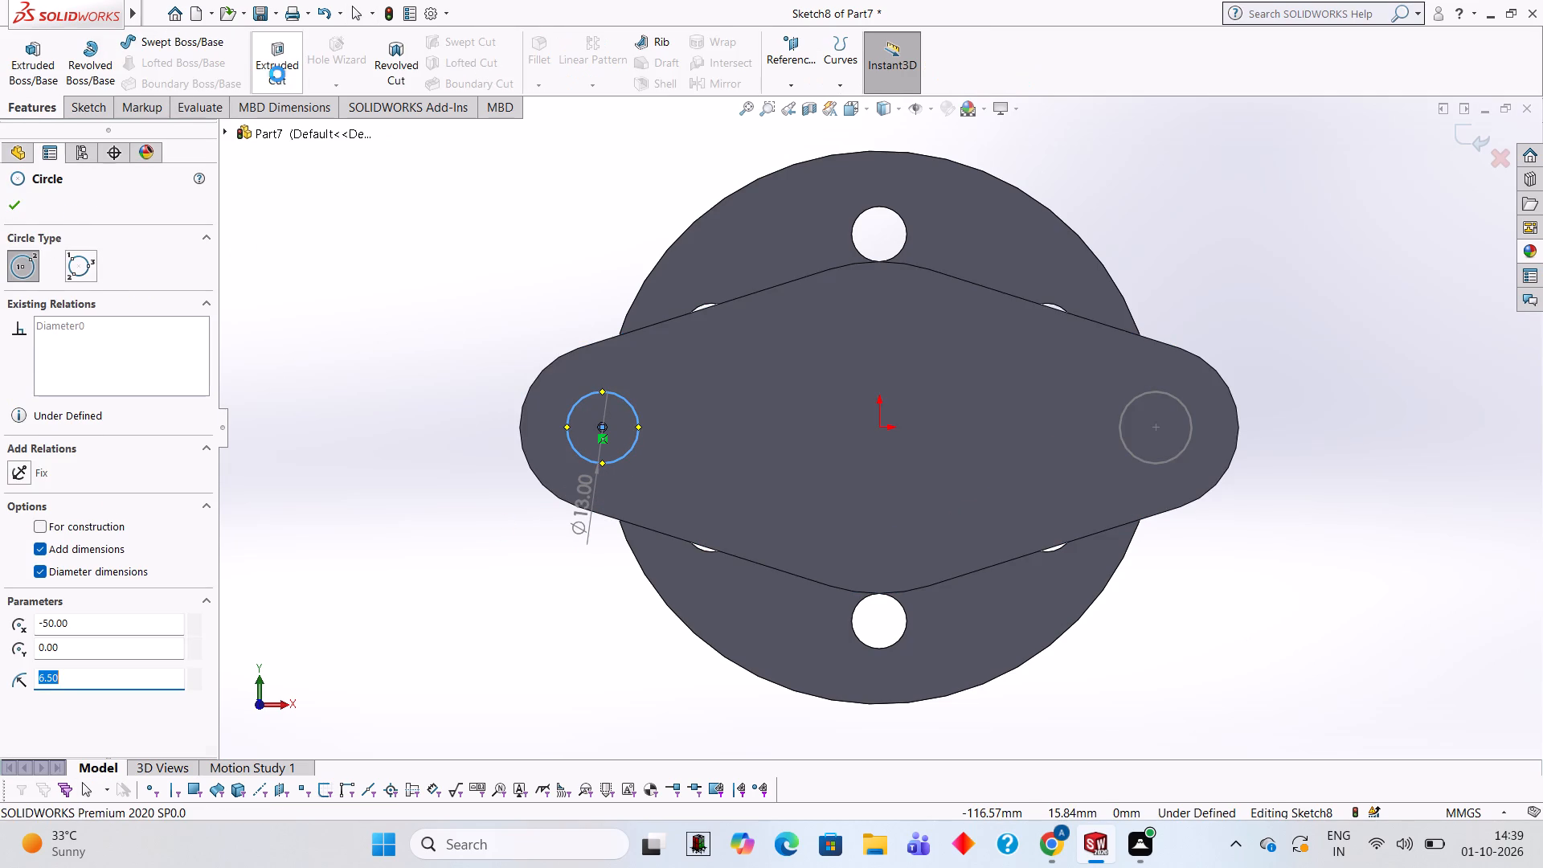
pyautogui.click(6, 207)
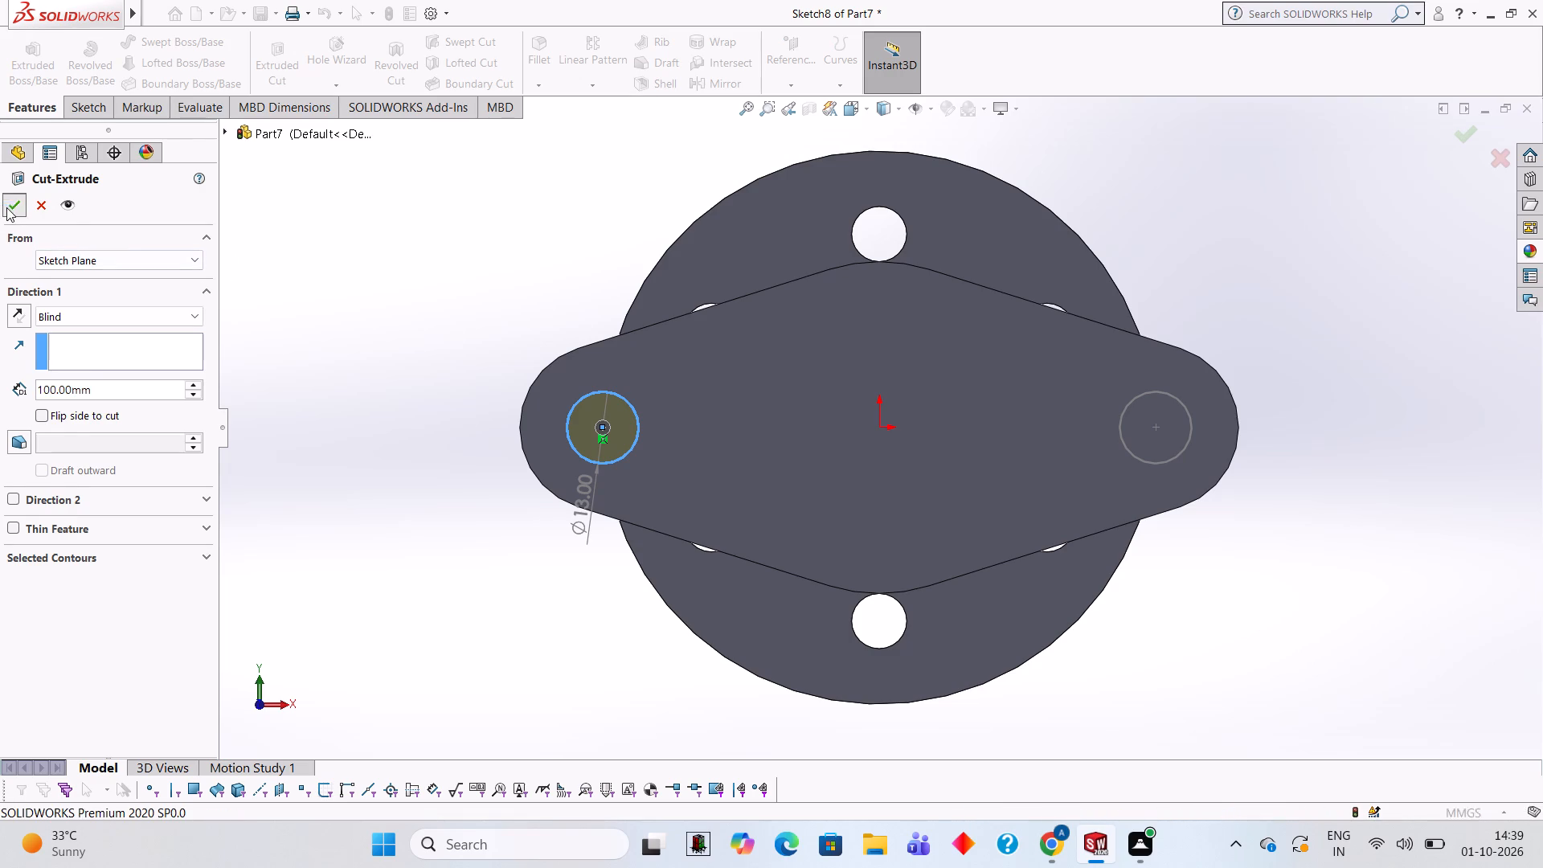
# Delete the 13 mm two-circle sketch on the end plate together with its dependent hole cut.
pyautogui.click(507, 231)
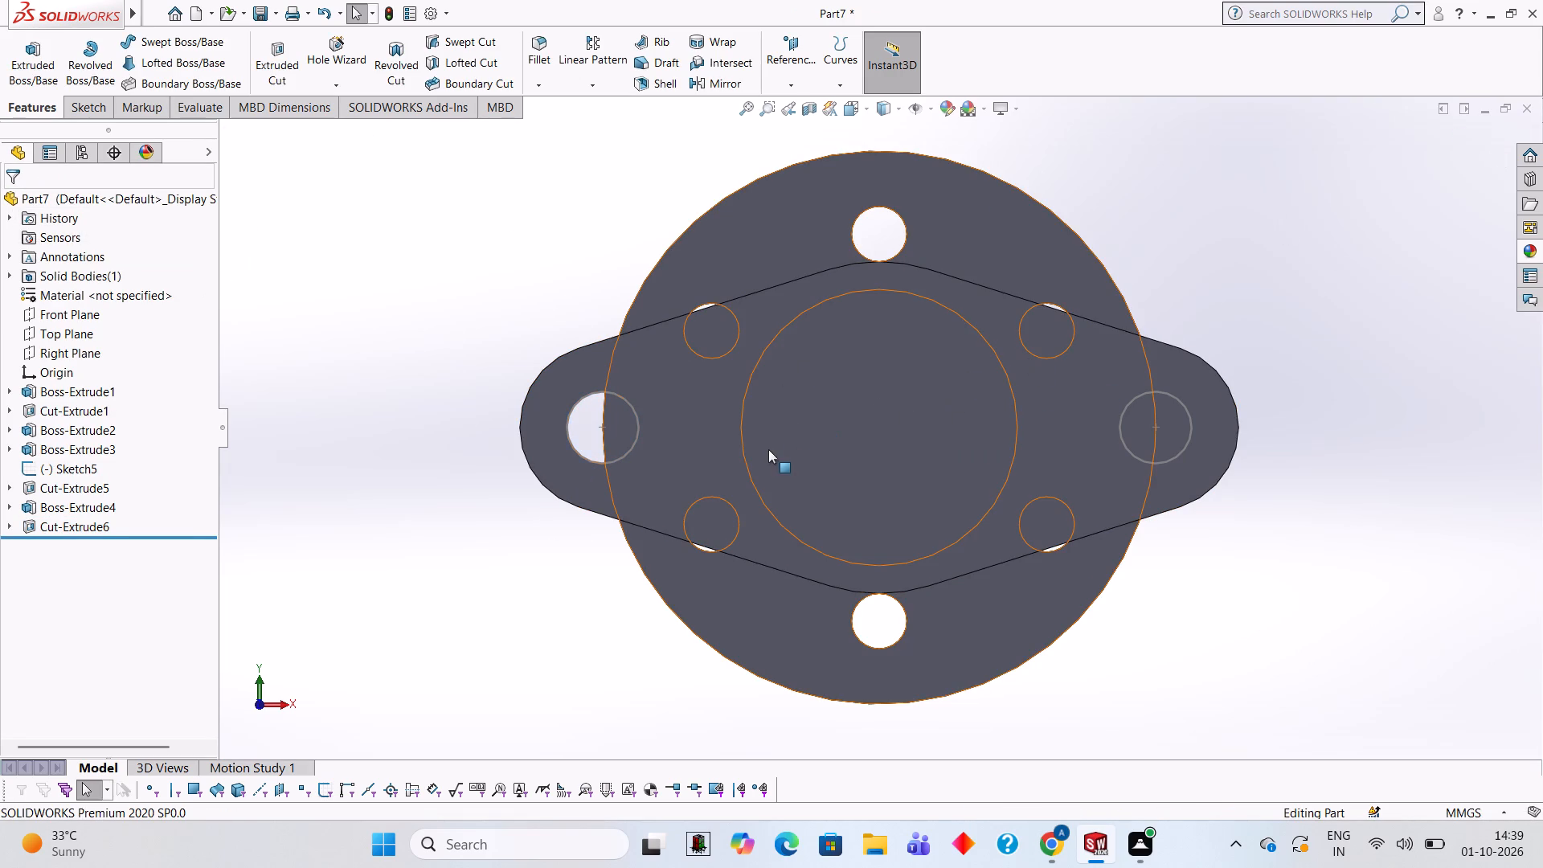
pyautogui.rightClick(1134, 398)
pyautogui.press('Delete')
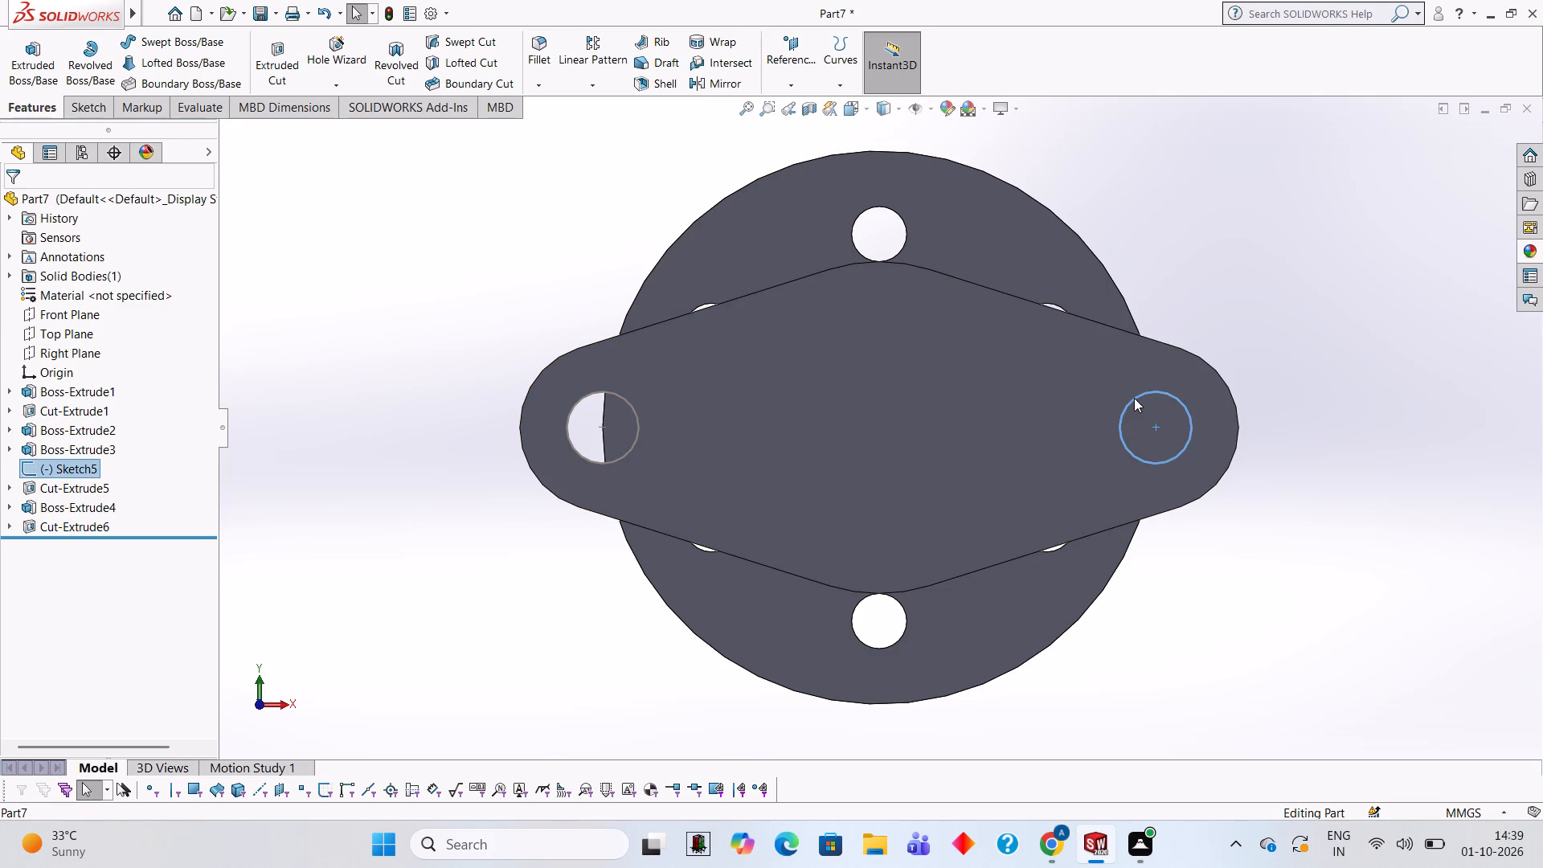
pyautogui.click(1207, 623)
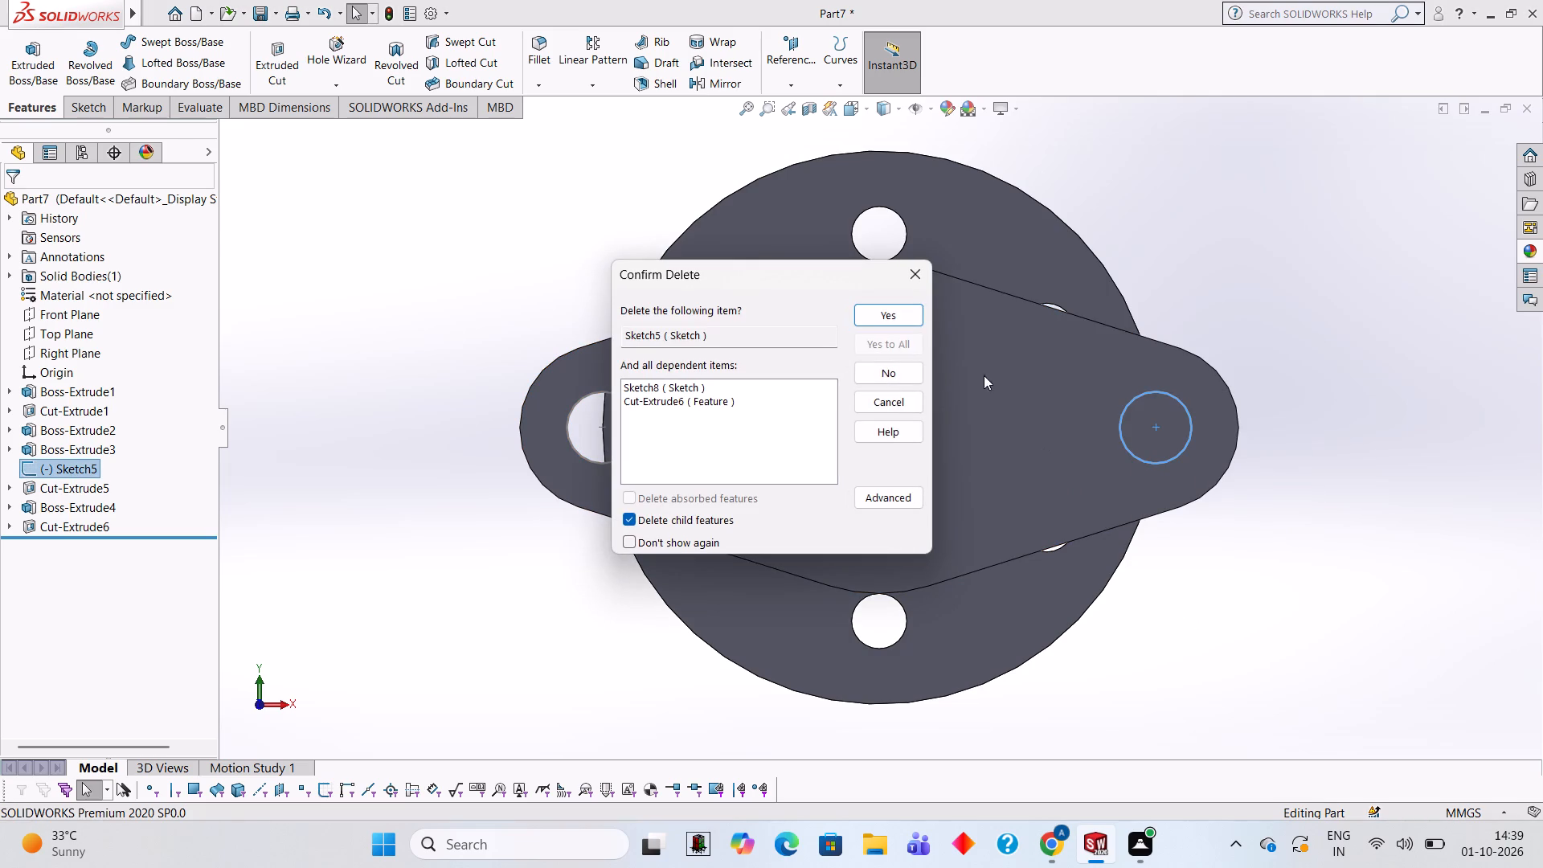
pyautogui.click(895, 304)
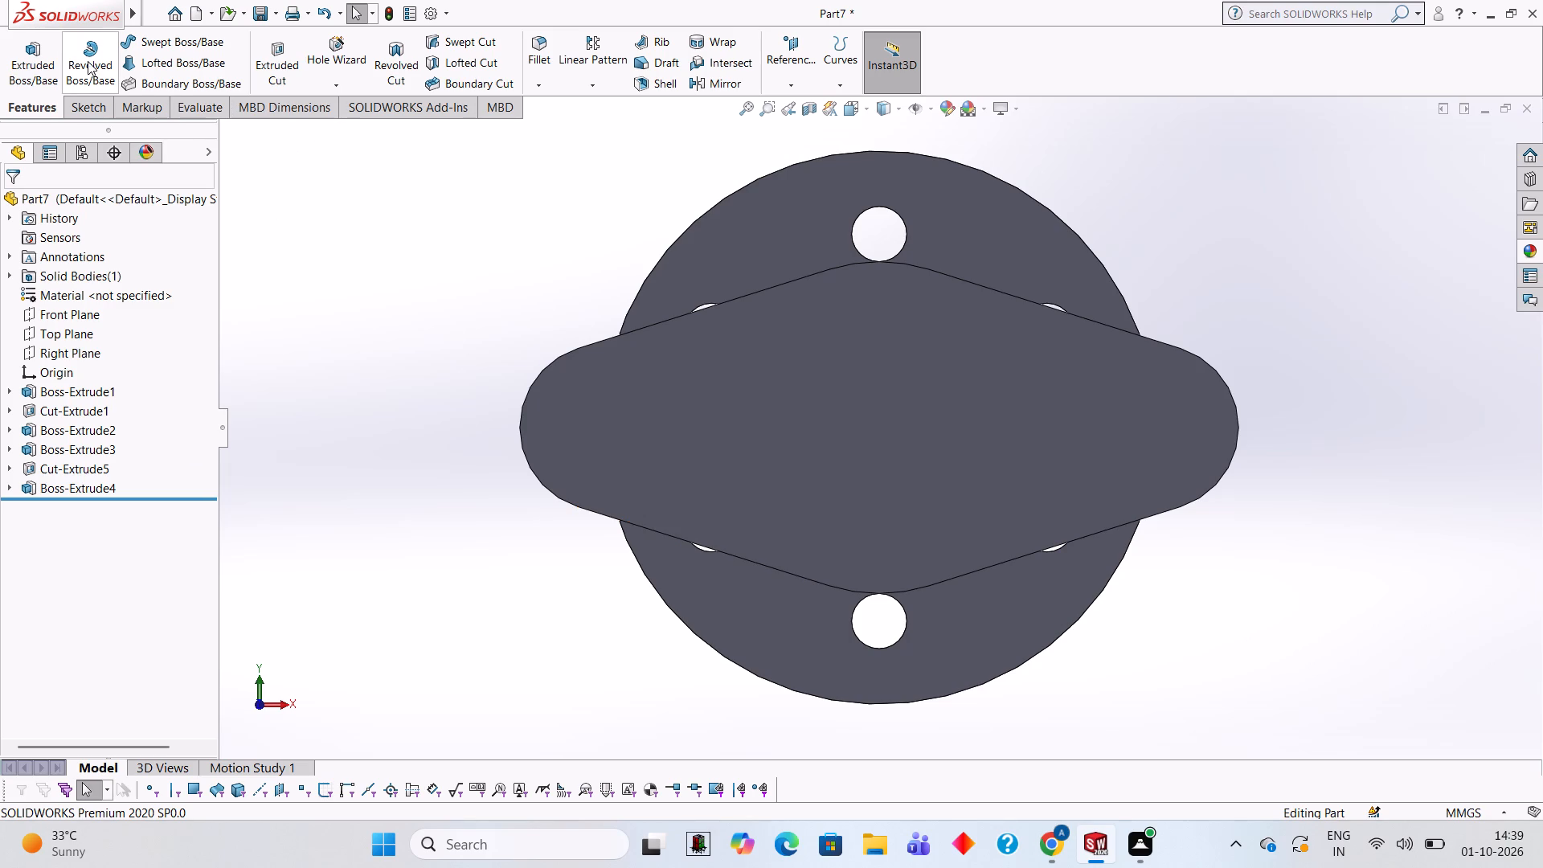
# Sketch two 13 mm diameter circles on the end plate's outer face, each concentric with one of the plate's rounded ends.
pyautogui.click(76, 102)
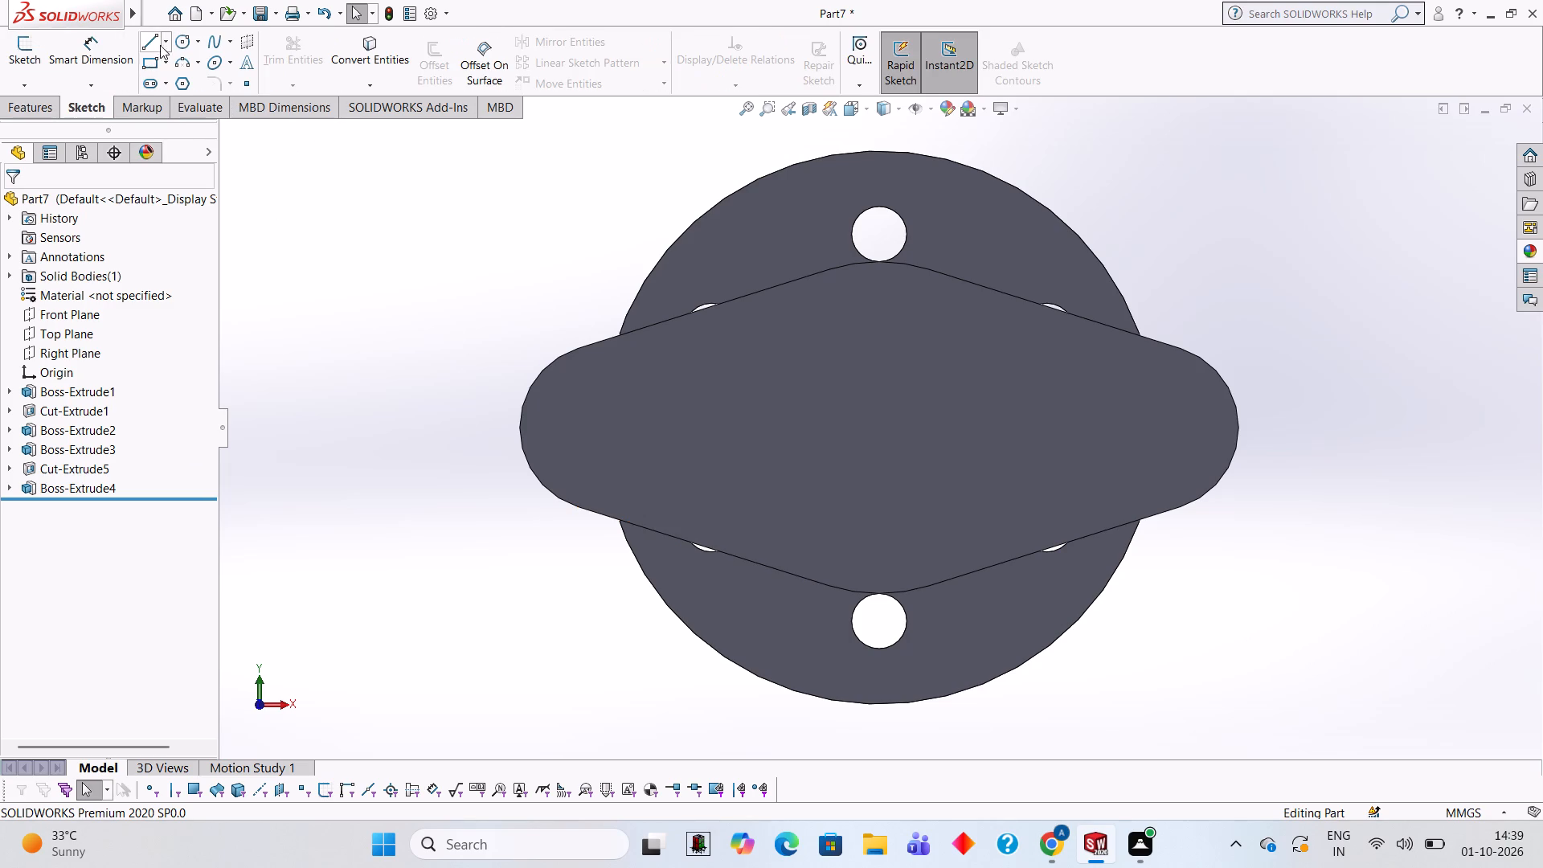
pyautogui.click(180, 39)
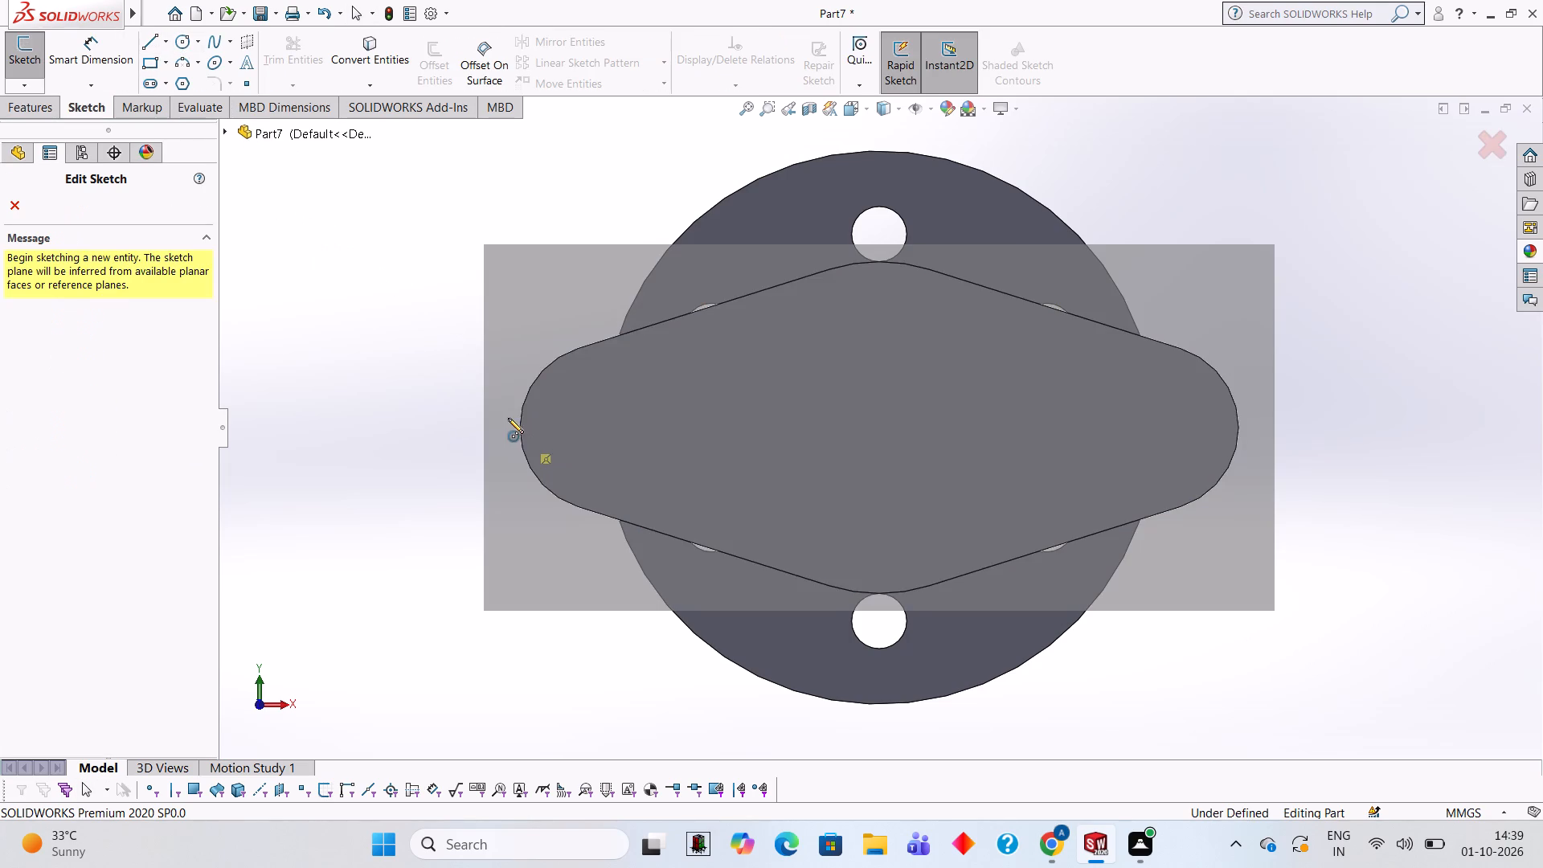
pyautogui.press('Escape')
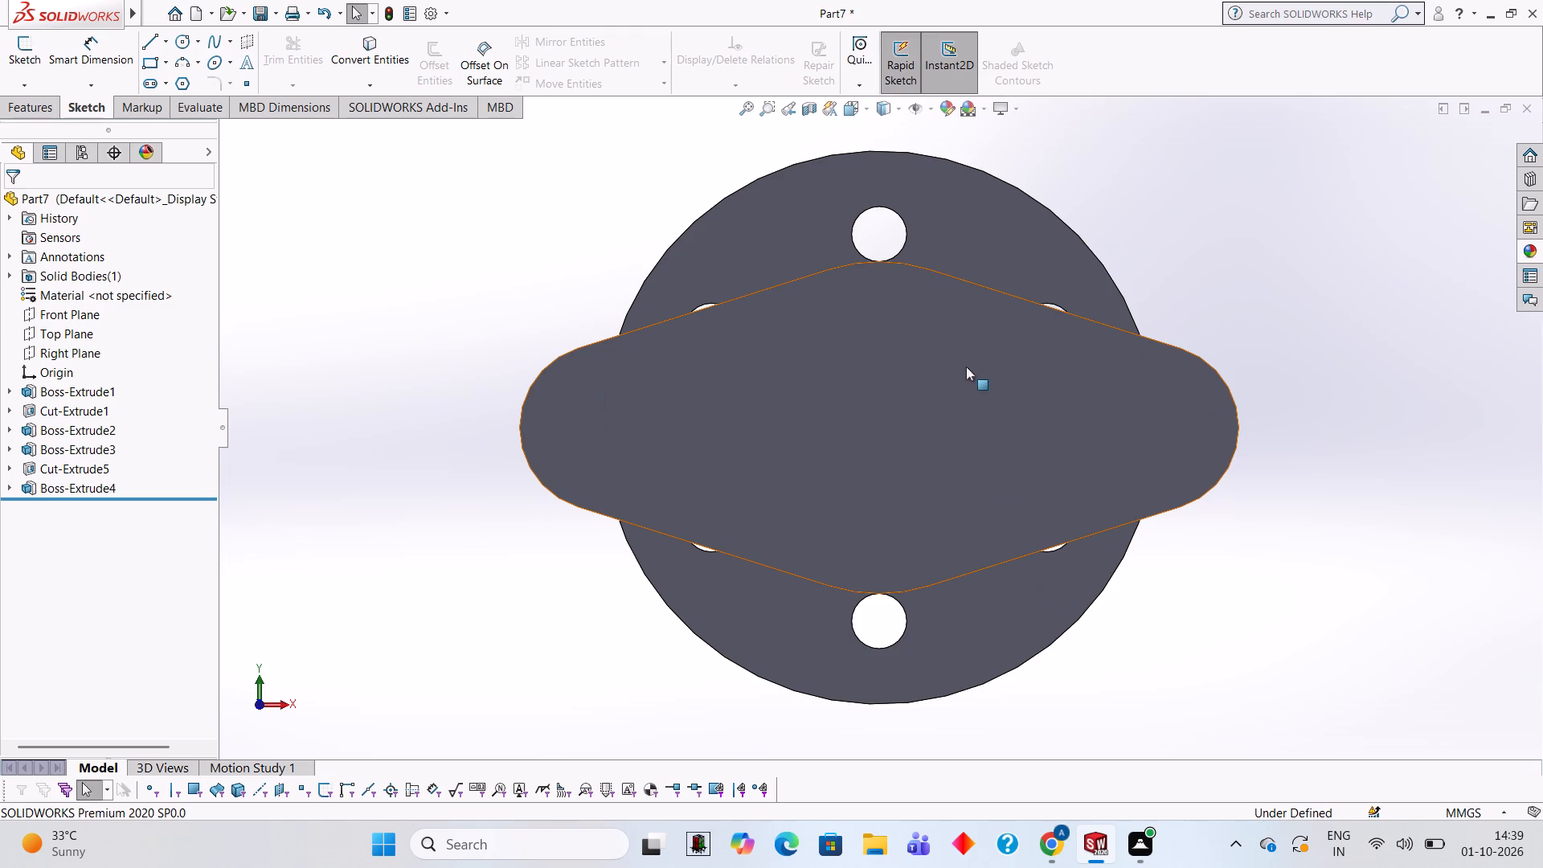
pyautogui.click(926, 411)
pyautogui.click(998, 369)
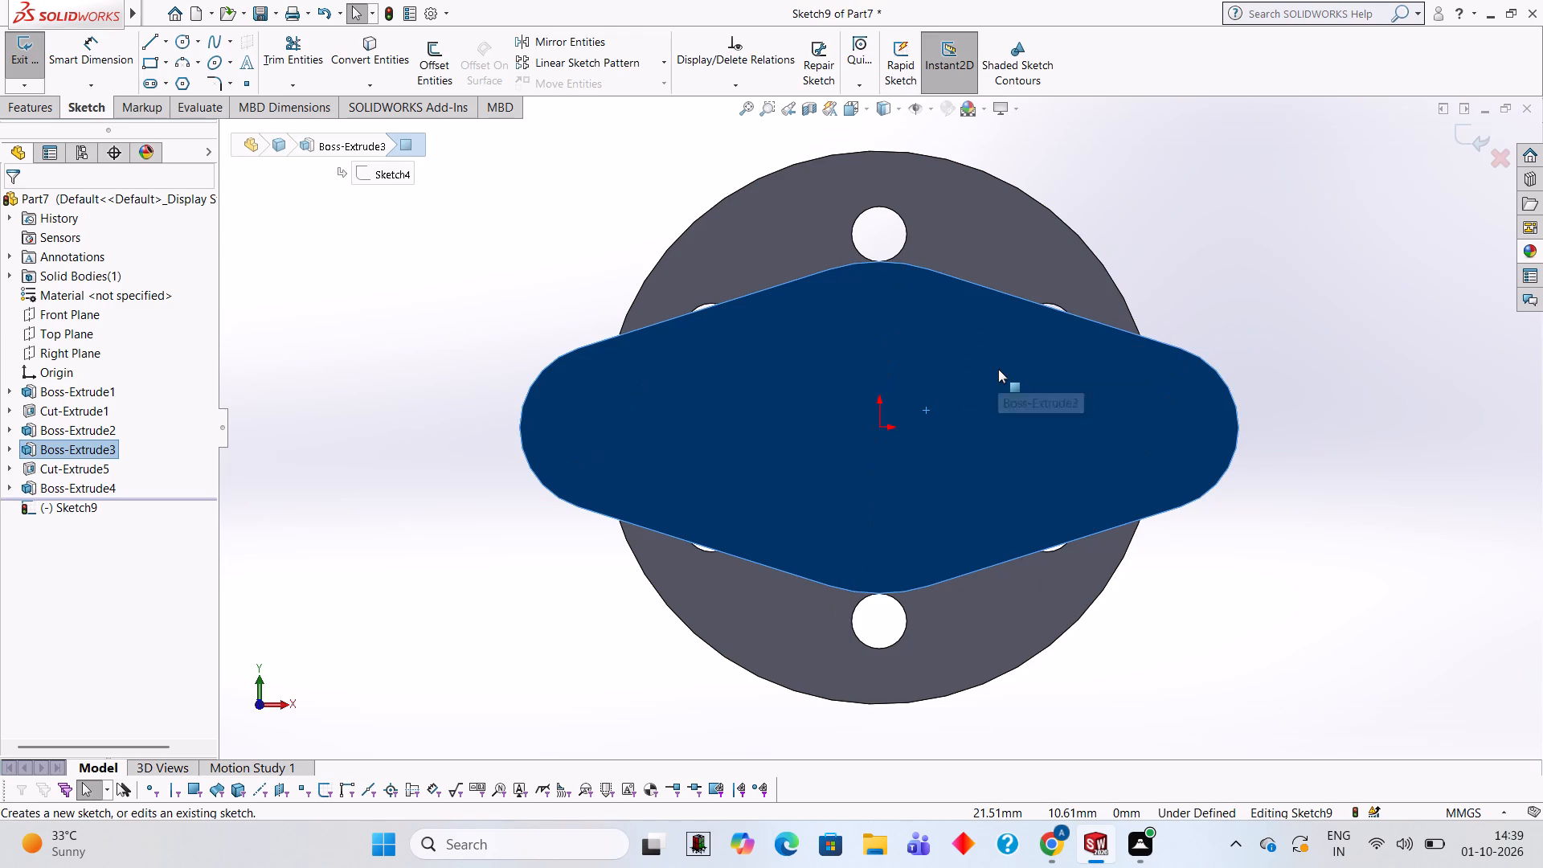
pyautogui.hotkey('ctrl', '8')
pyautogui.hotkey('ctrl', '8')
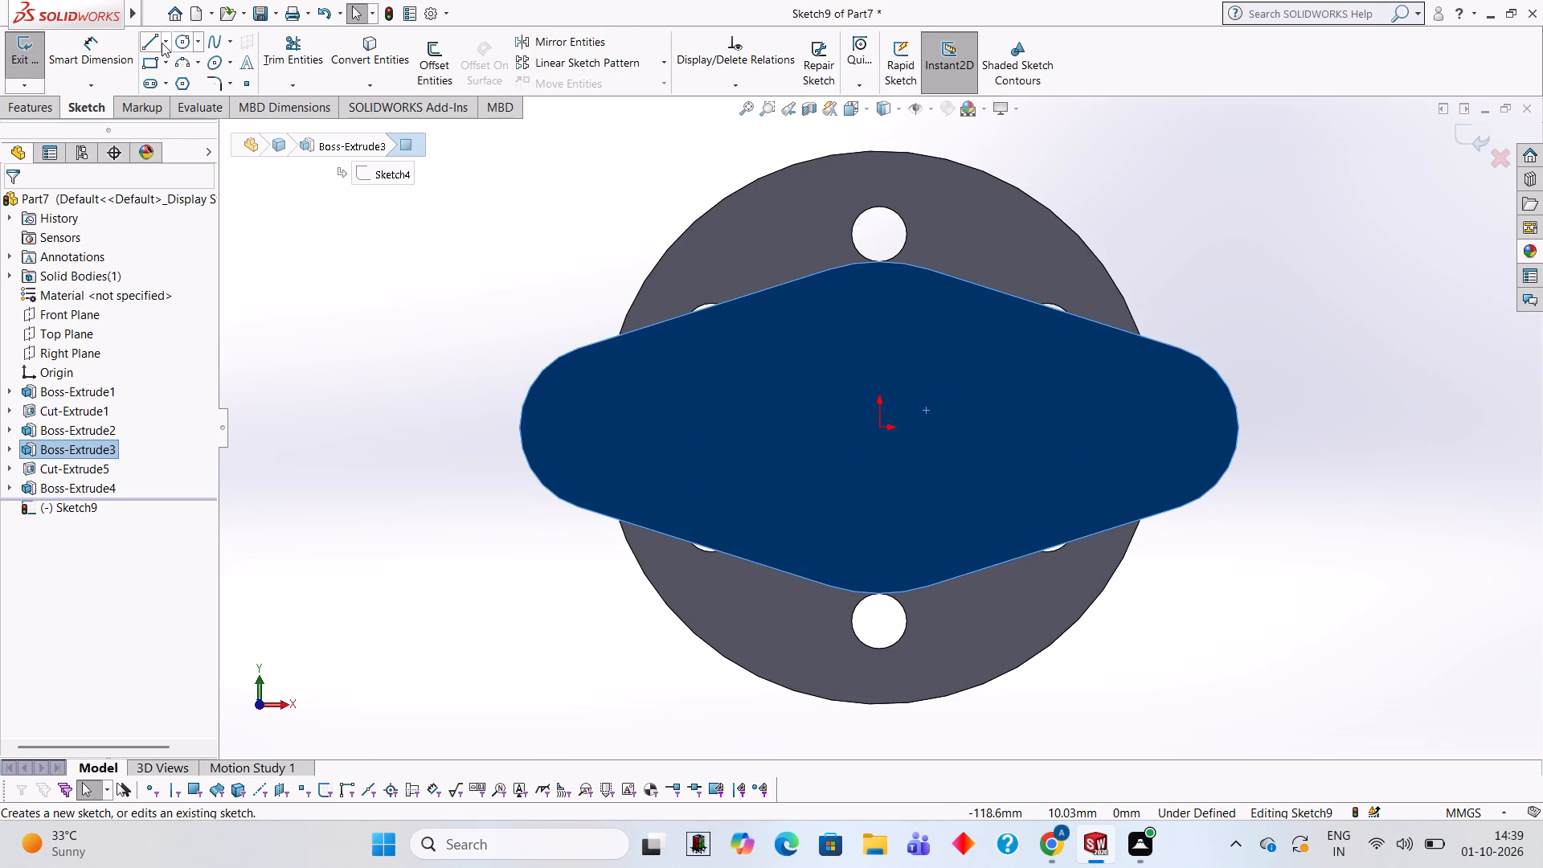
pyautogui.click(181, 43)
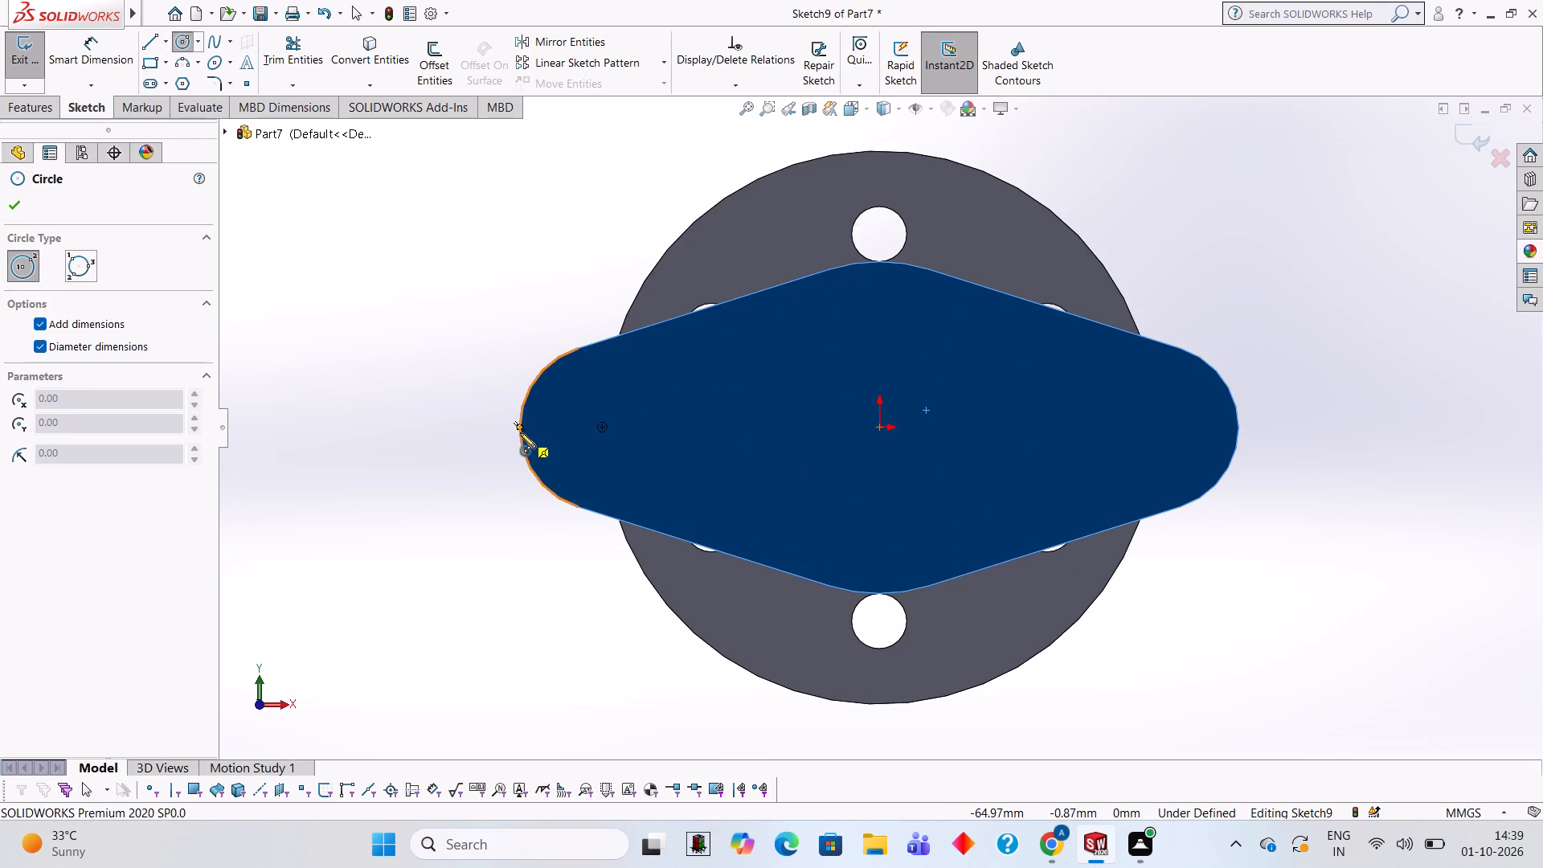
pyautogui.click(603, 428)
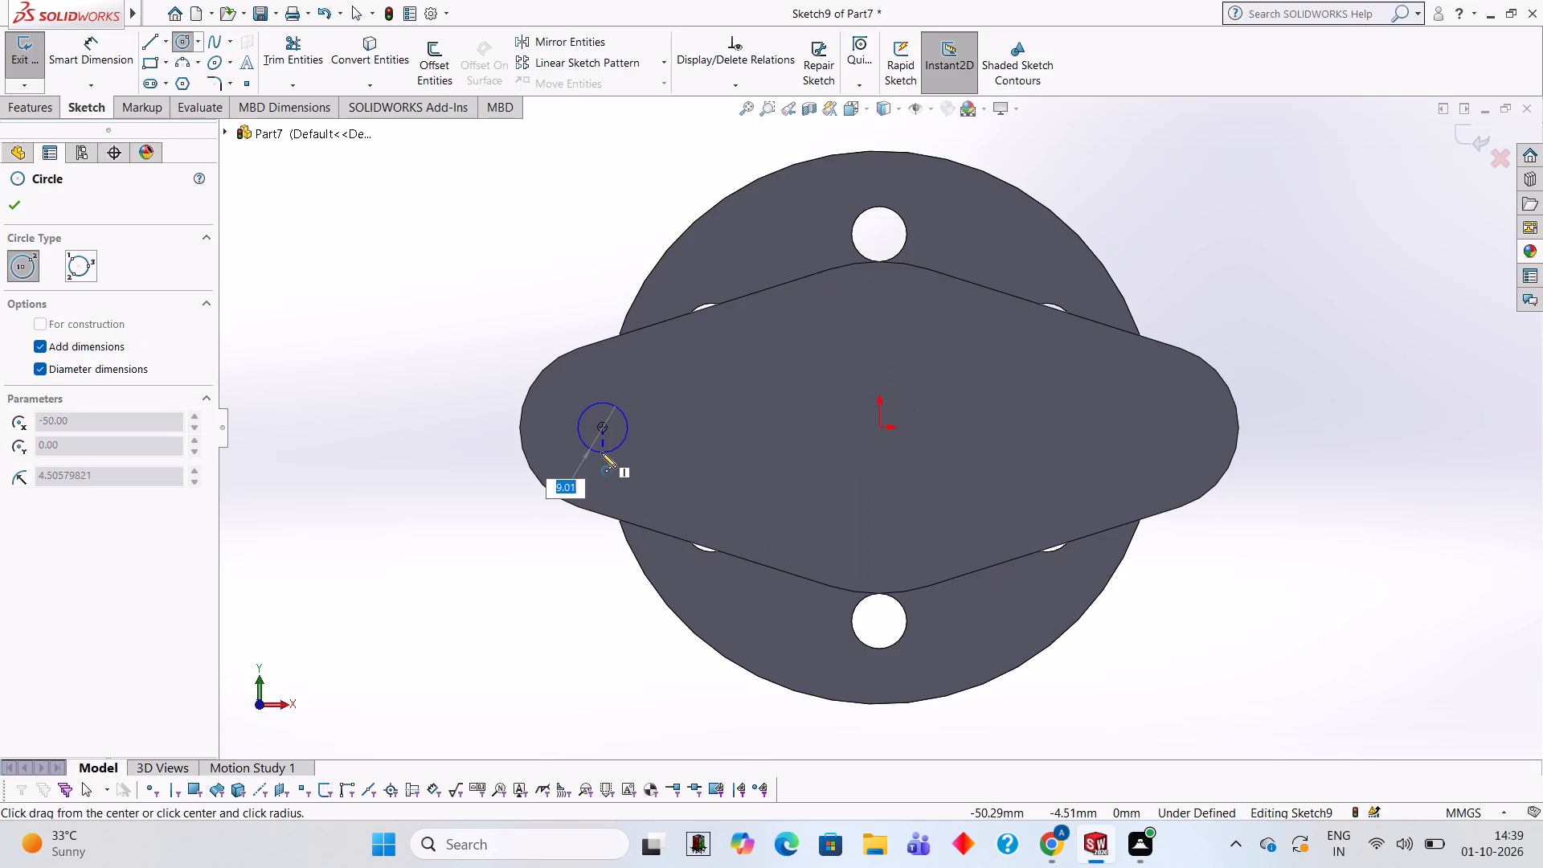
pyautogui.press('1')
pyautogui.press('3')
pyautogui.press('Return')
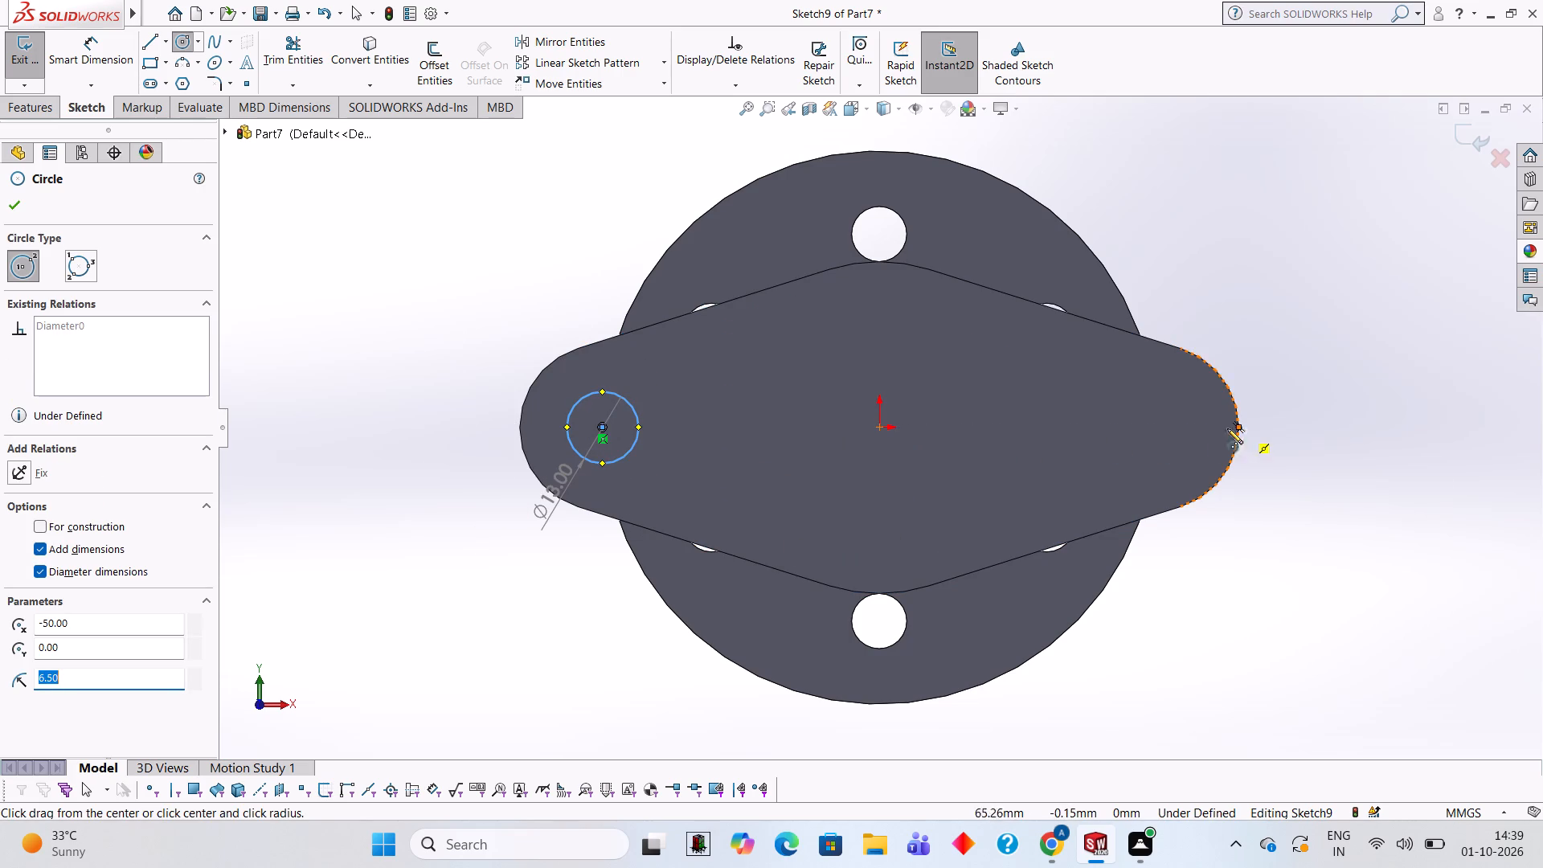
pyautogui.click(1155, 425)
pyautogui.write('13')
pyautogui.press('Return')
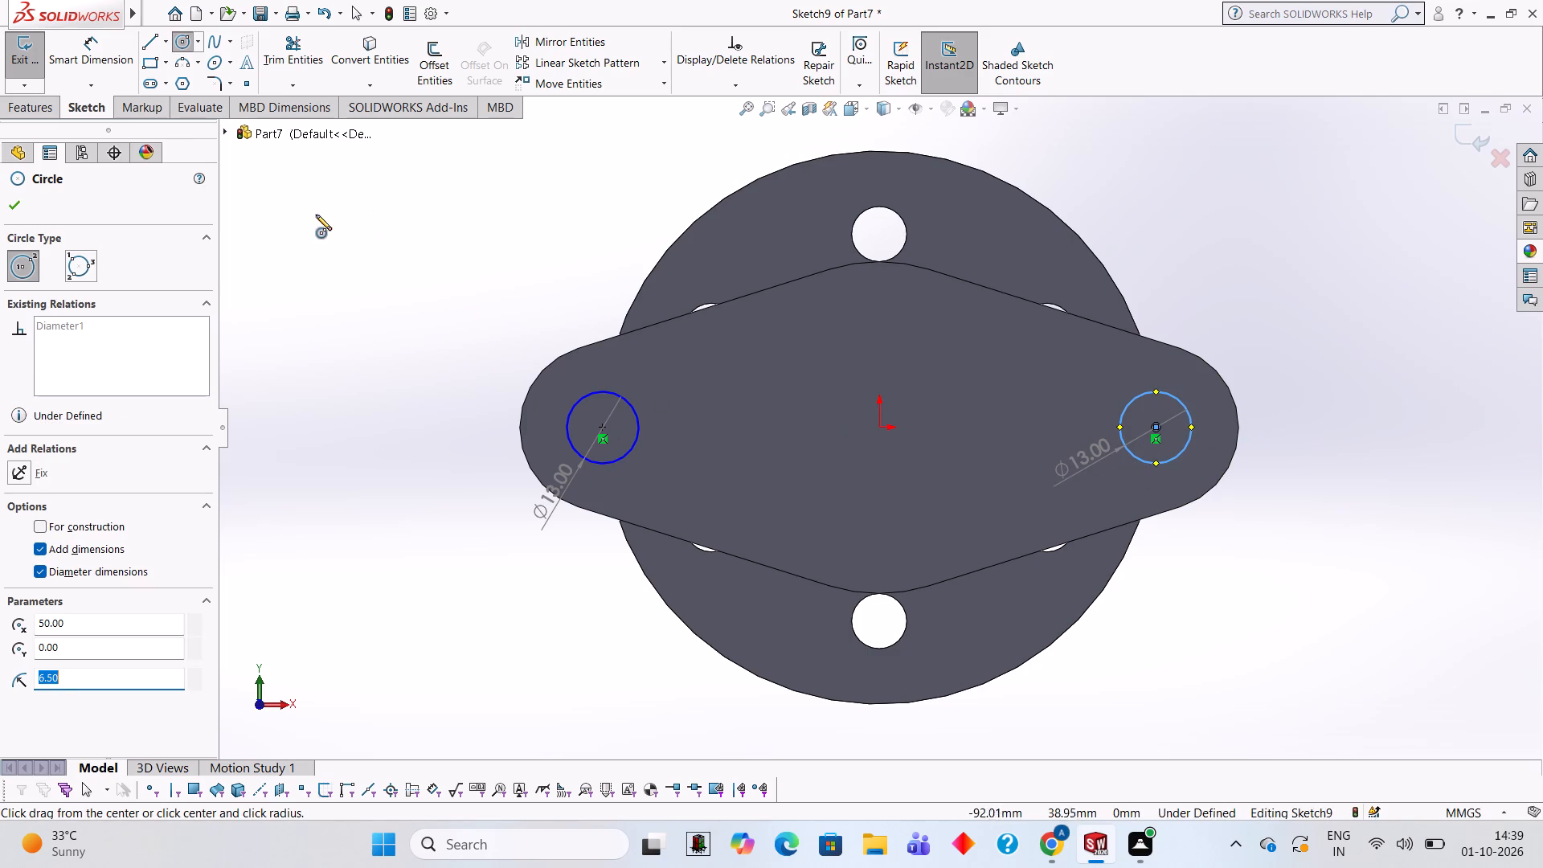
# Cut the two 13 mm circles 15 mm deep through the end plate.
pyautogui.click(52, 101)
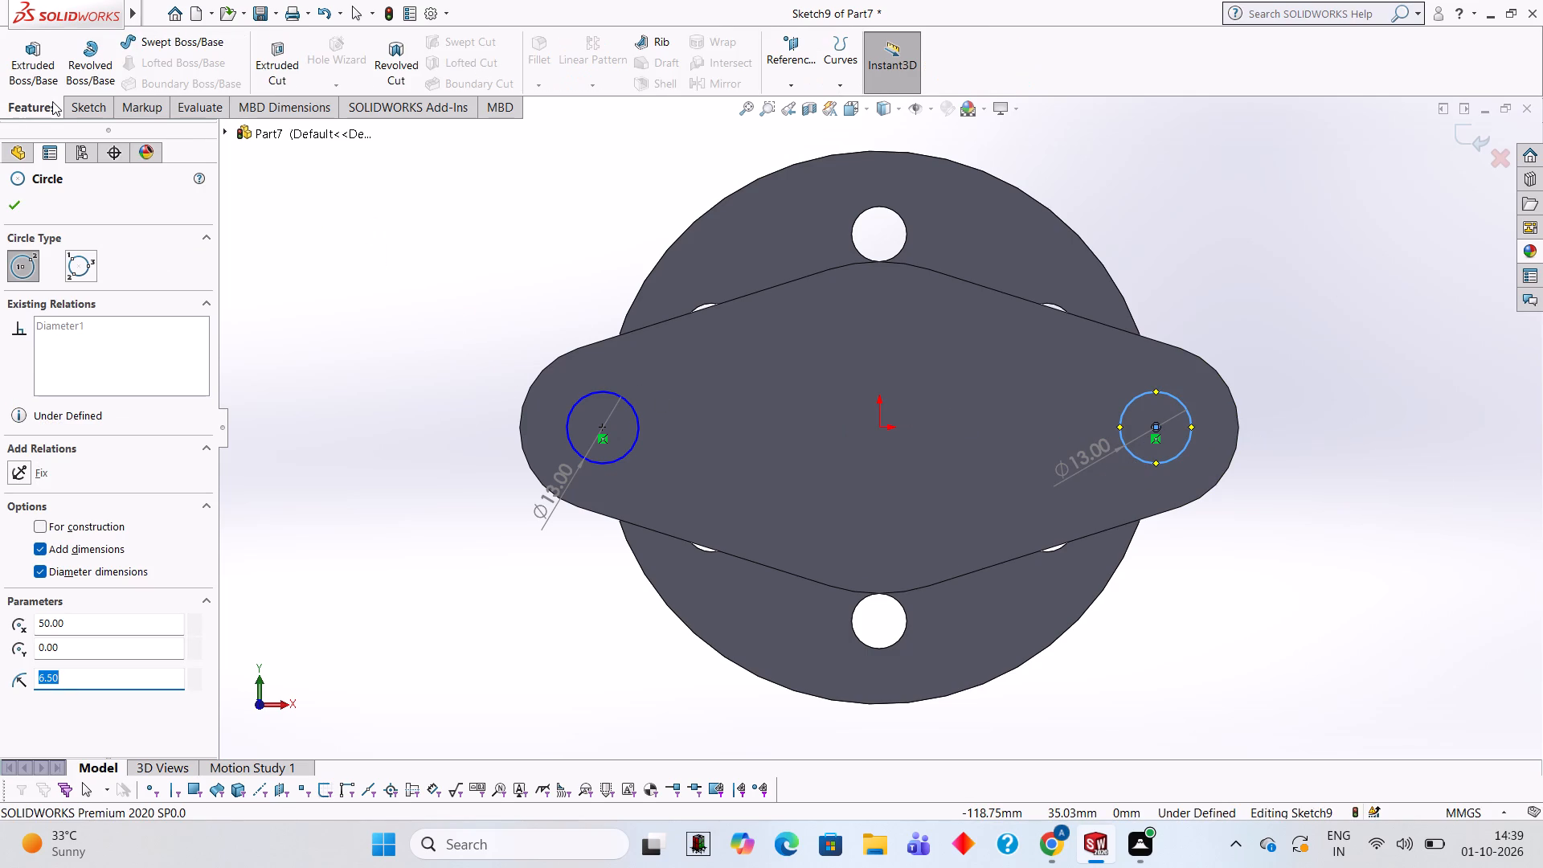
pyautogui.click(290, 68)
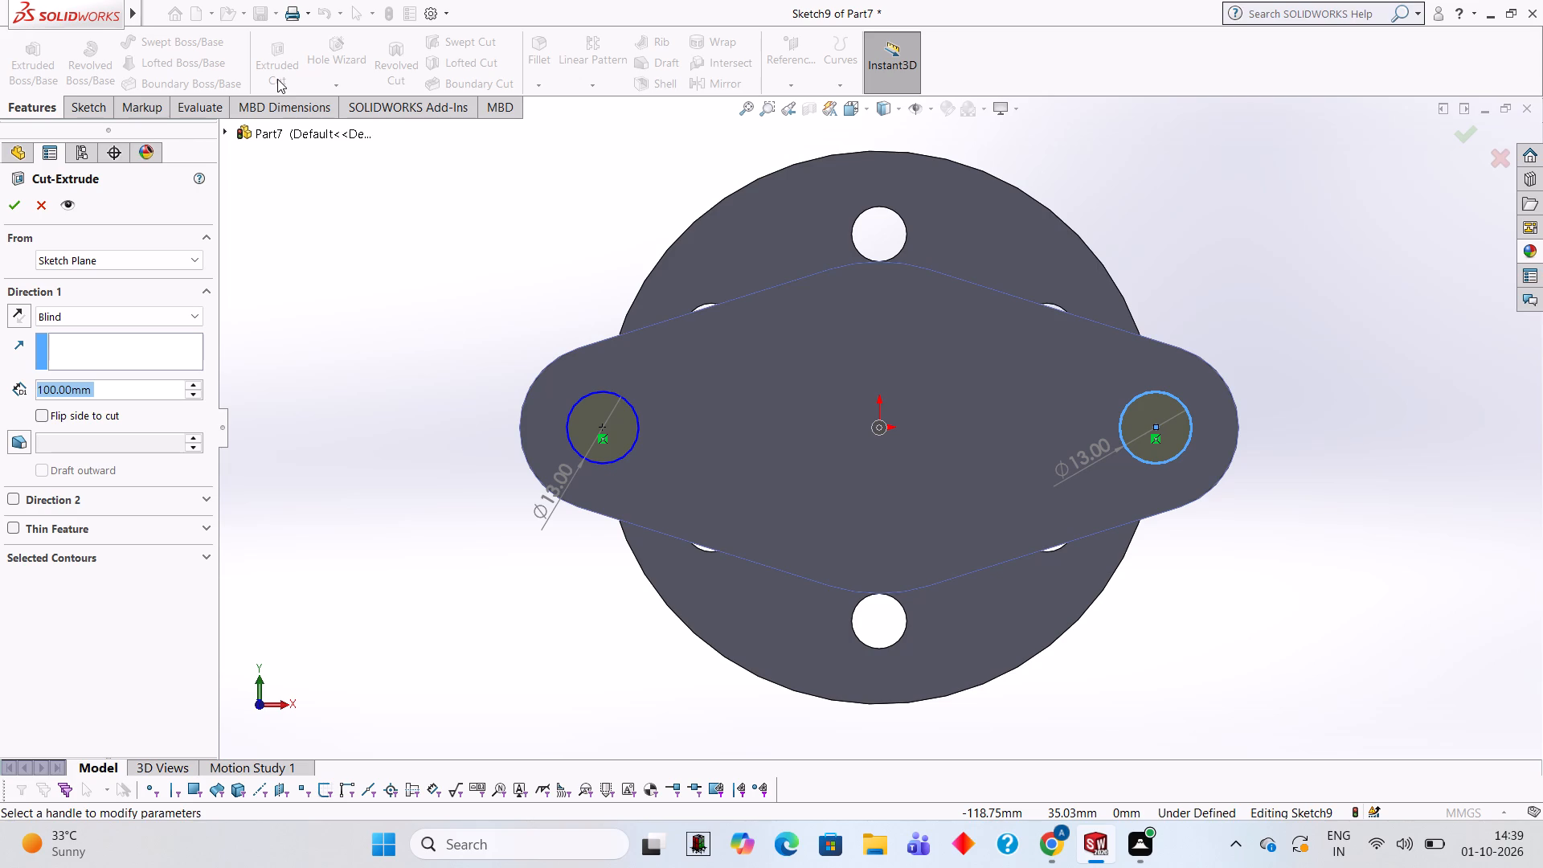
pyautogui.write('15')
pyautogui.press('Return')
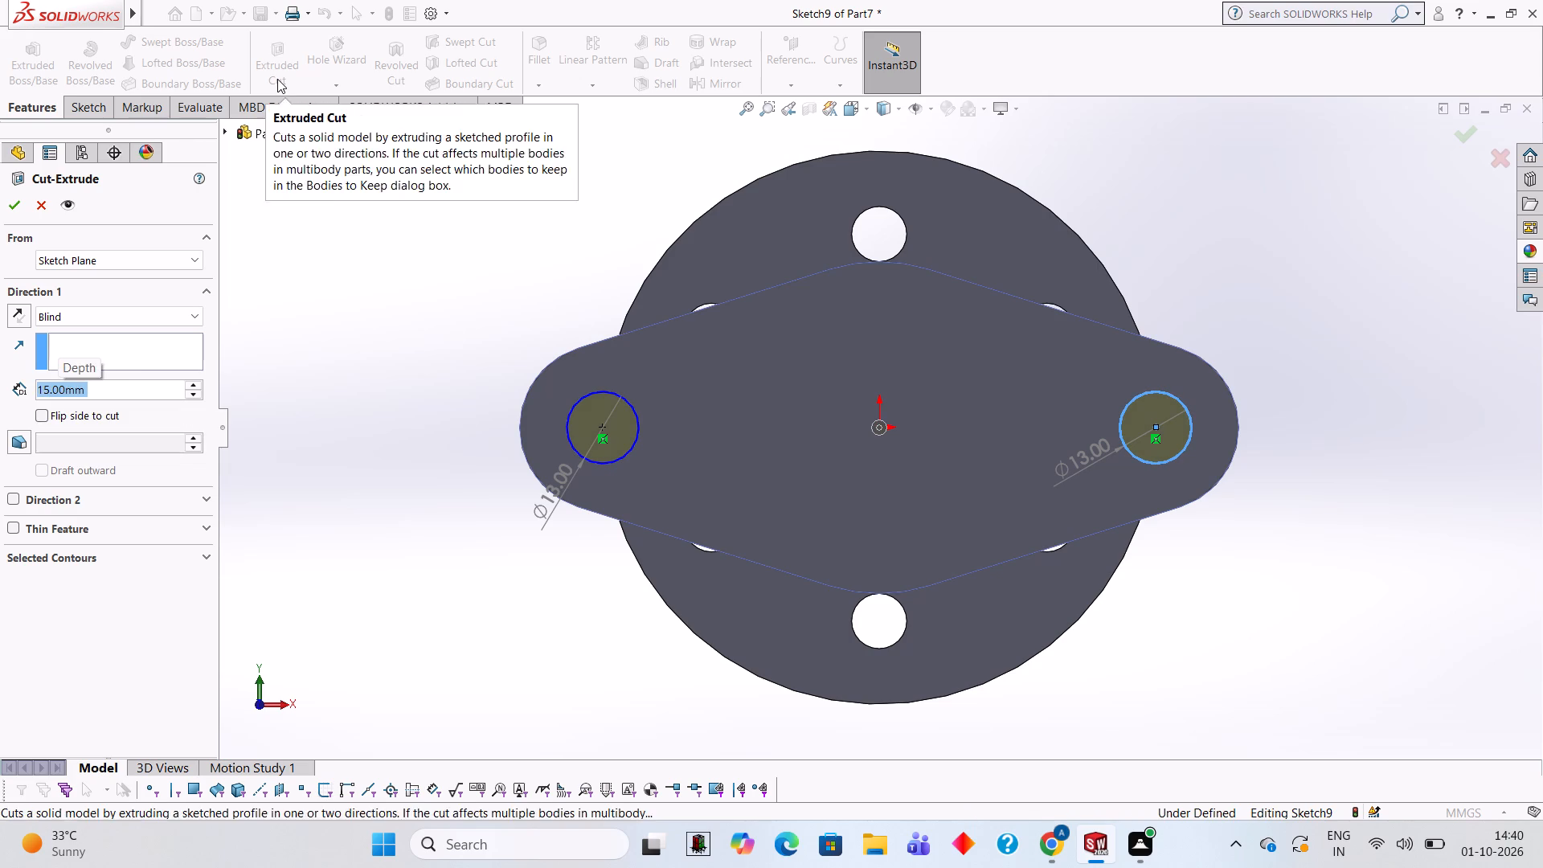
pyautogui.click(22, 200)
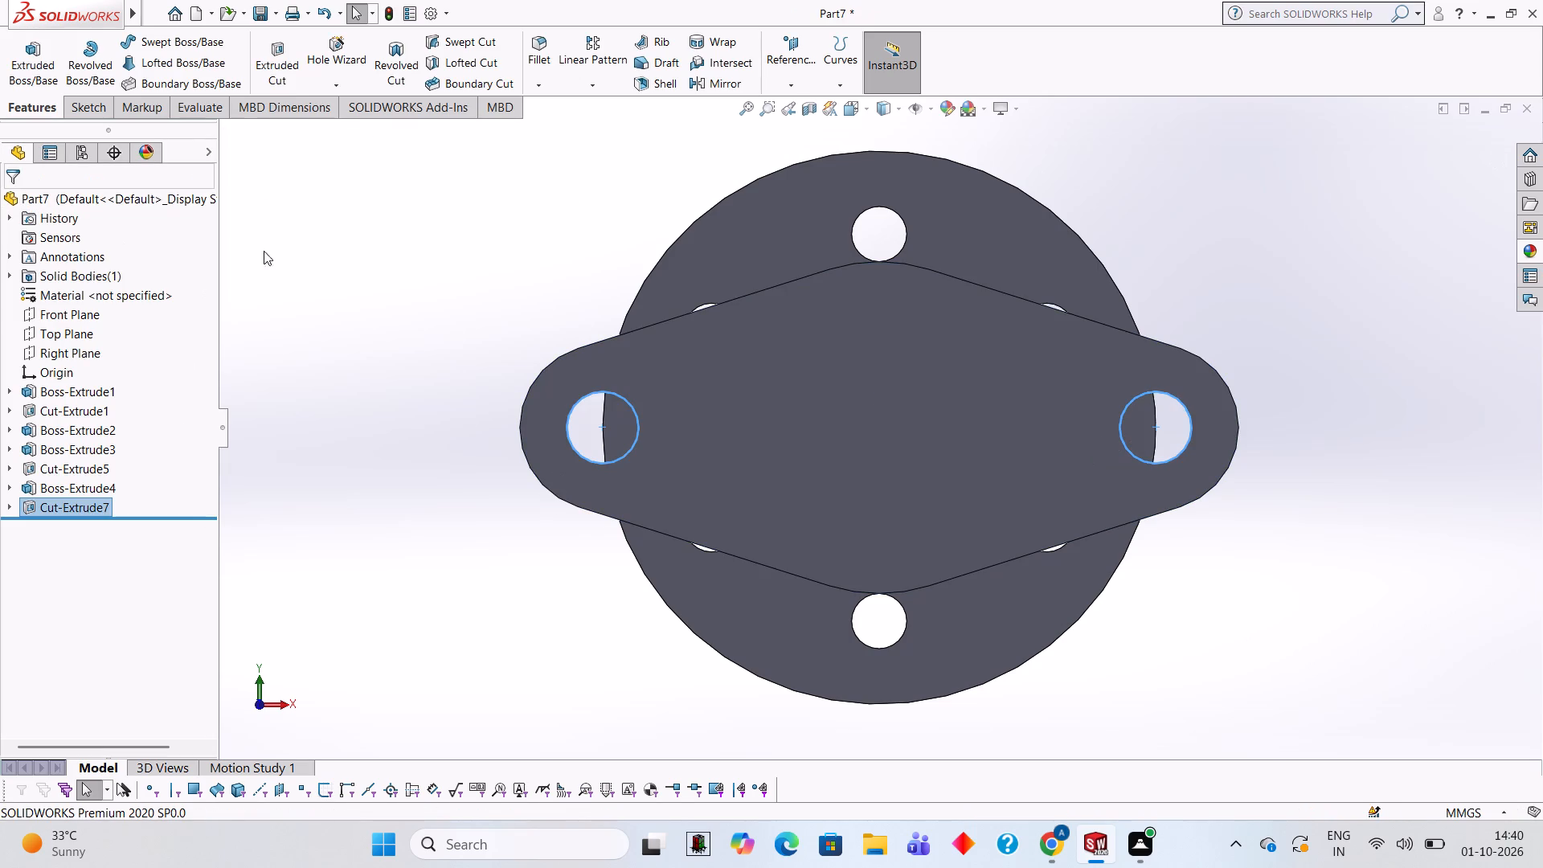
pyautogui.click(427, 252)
# Examine the end plate, its two holes and the round flange from several angles.
pyautogui.moveTo(666, 403); pyautogui.dragTo(669, 297, button='middle')
pyautogui.scroll(1, 676, 479)
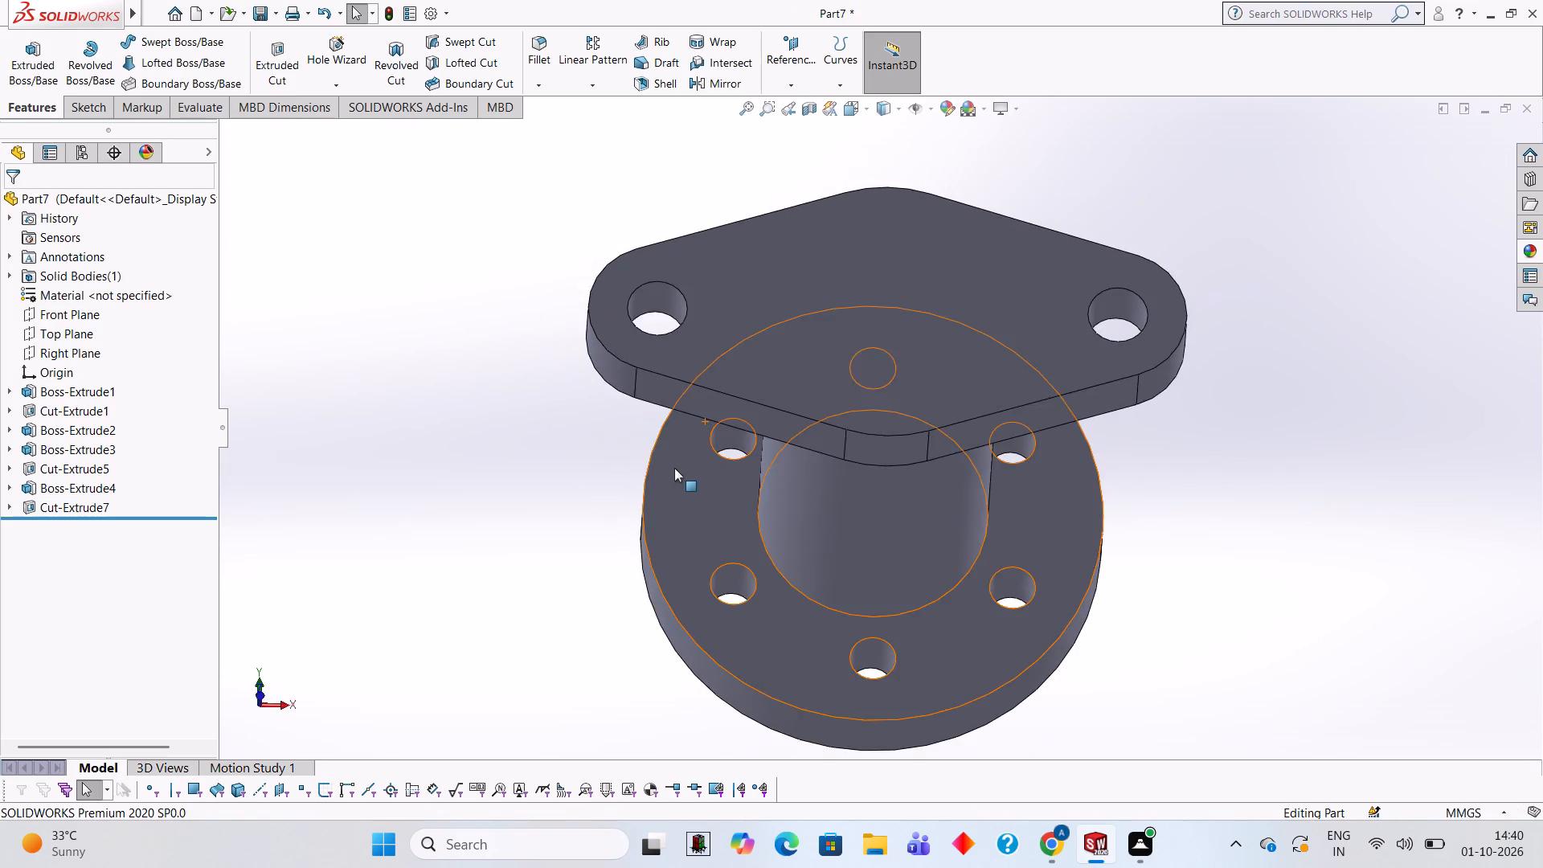
pyautogui.moveTo(674, 468); pyautogui.dragTo(637, 532, button='middle')
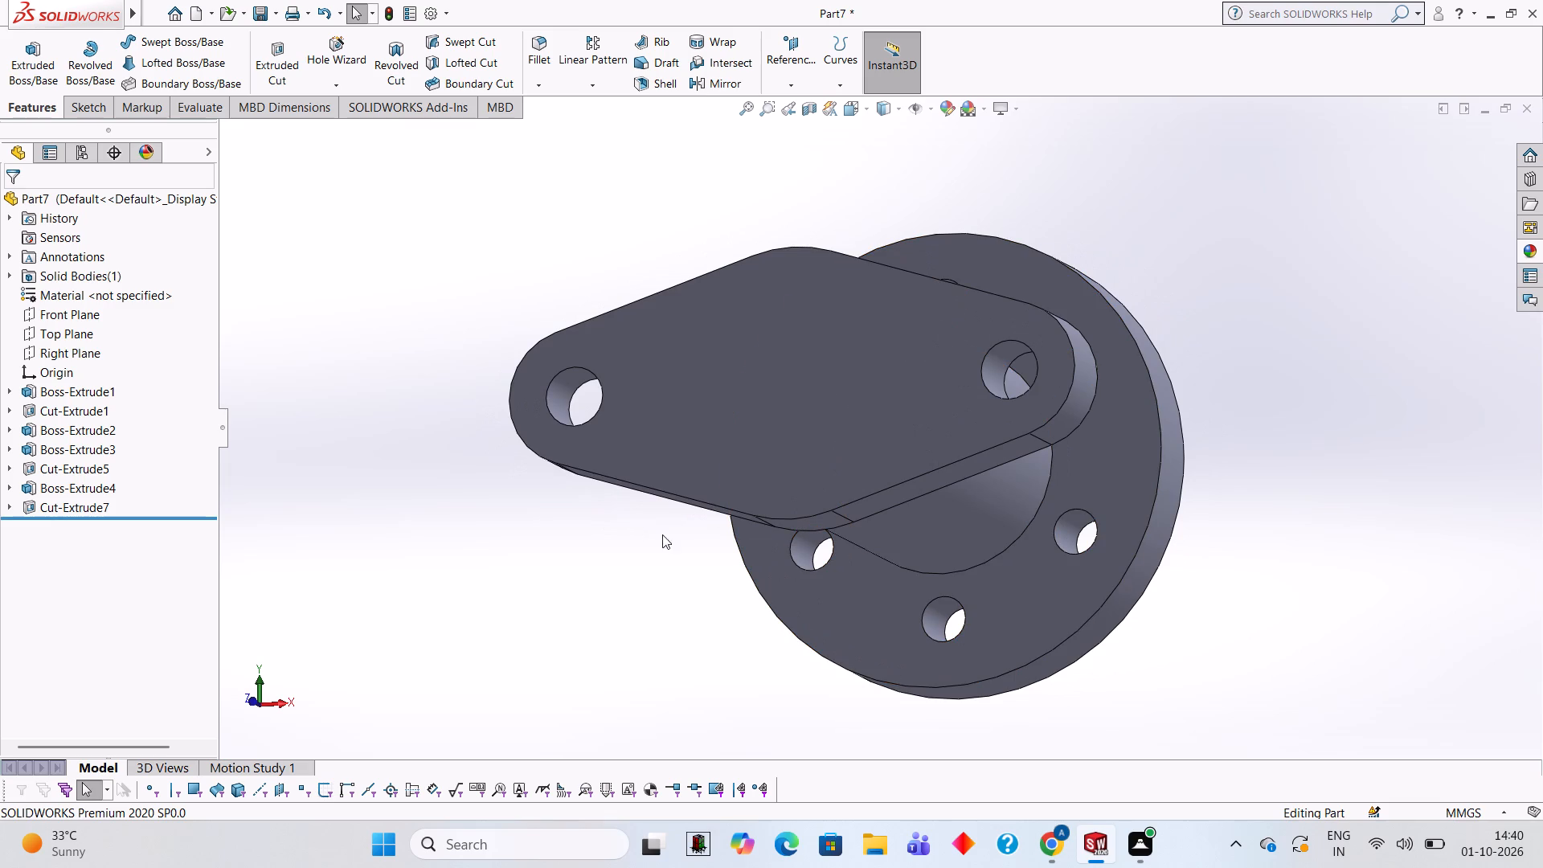
pyautogui.moveTo(1016, 452); pyautogui.dragTo(1034, 462, button='middle')
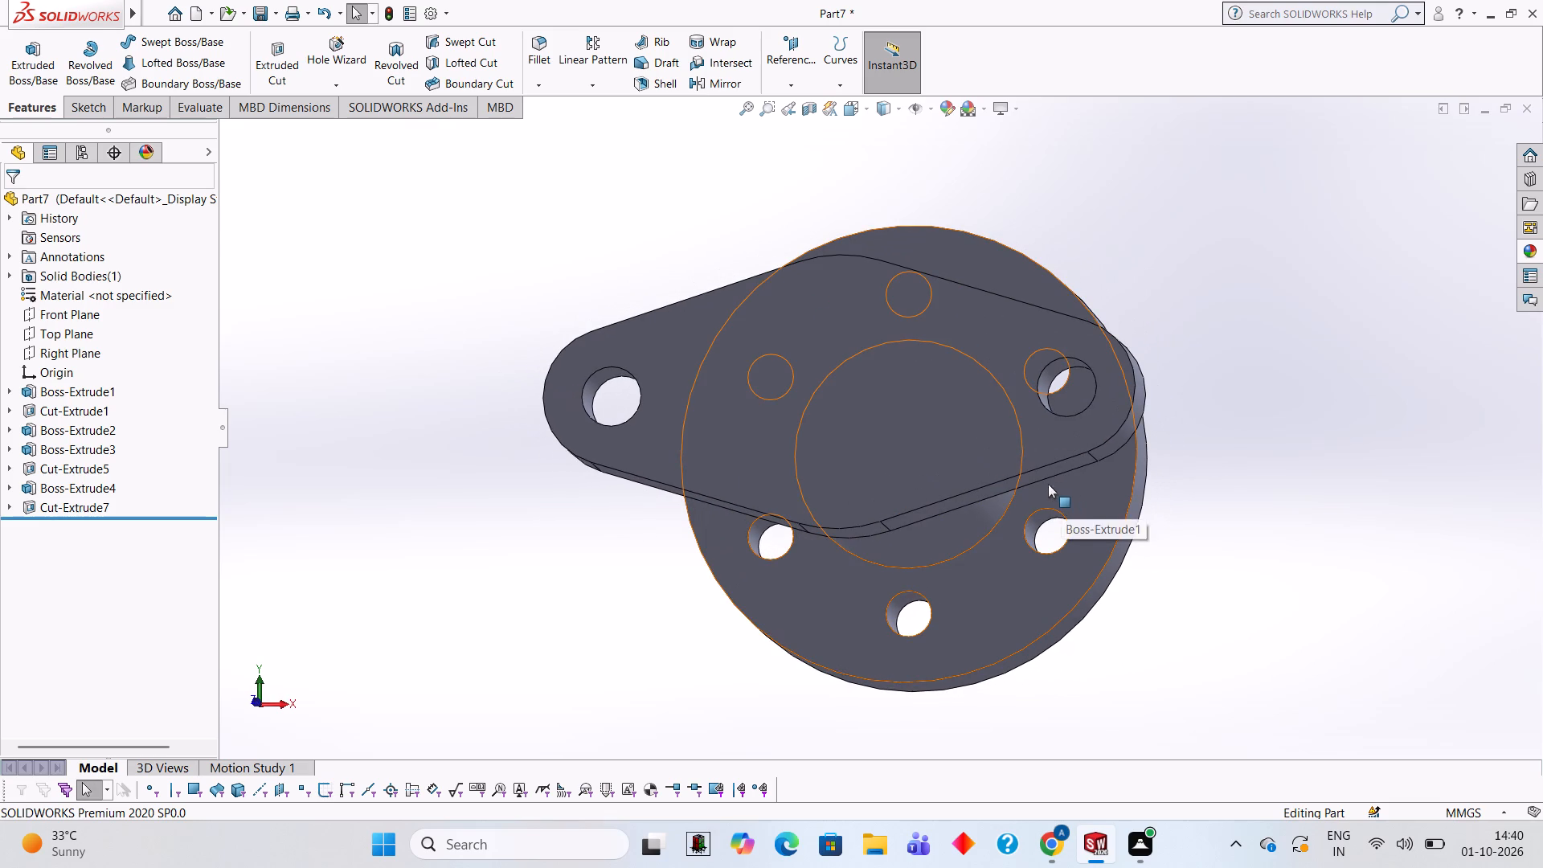
pyautogui.moveTo(997, 513); pyautogui.dragTo(1009, 534, button='middle')
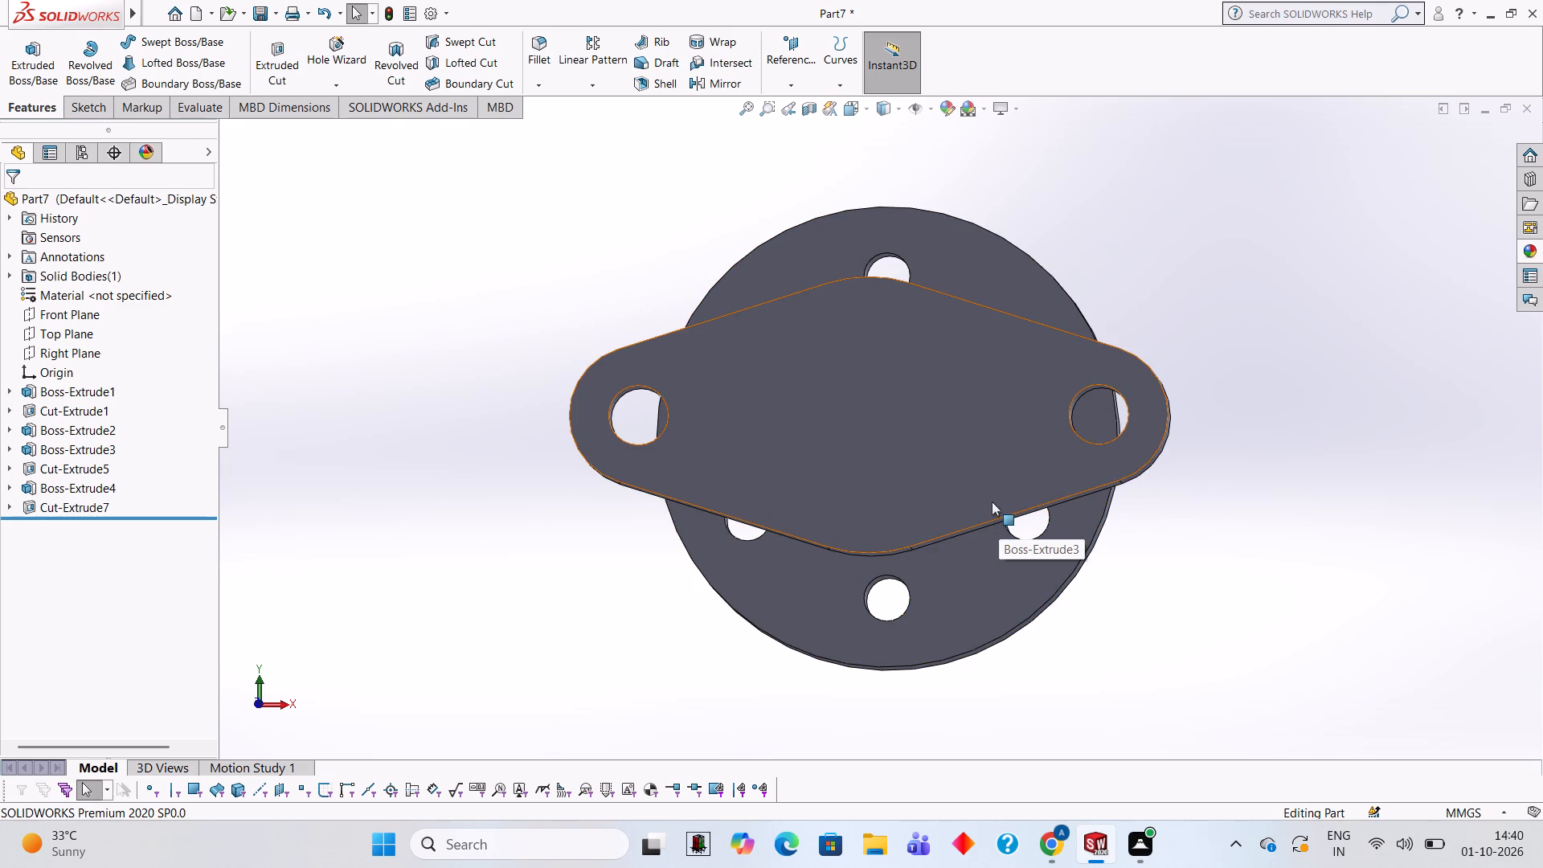
pyautogui.moveTo(984, 416); pyautogui.dragTo(982, 428, button='middle')
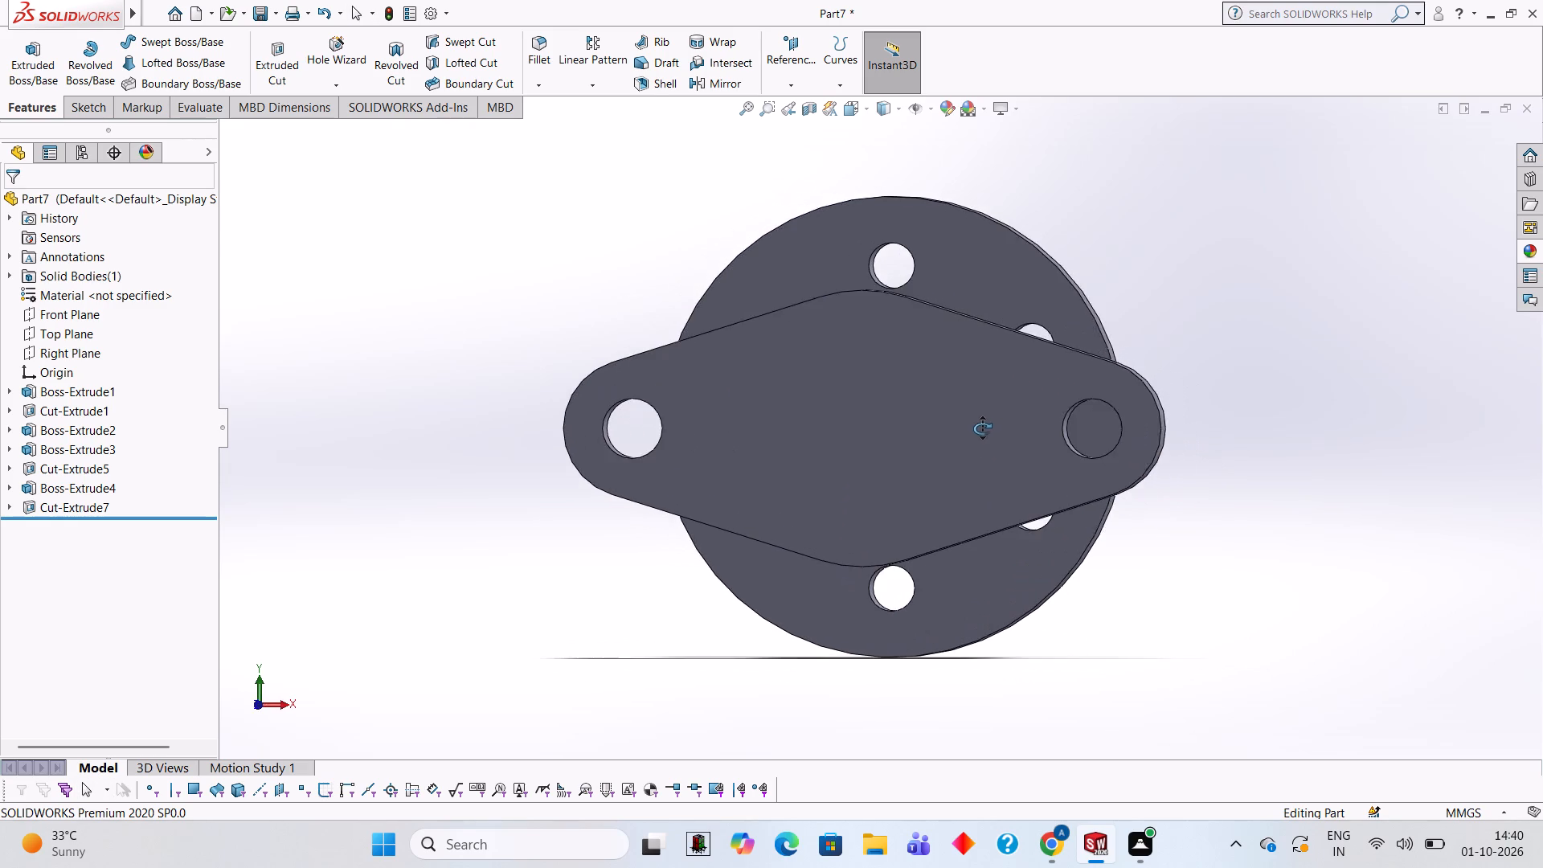
pyautogui.moveTo(982, 428); pyautogui.dragTo(988, 432, button='middle')
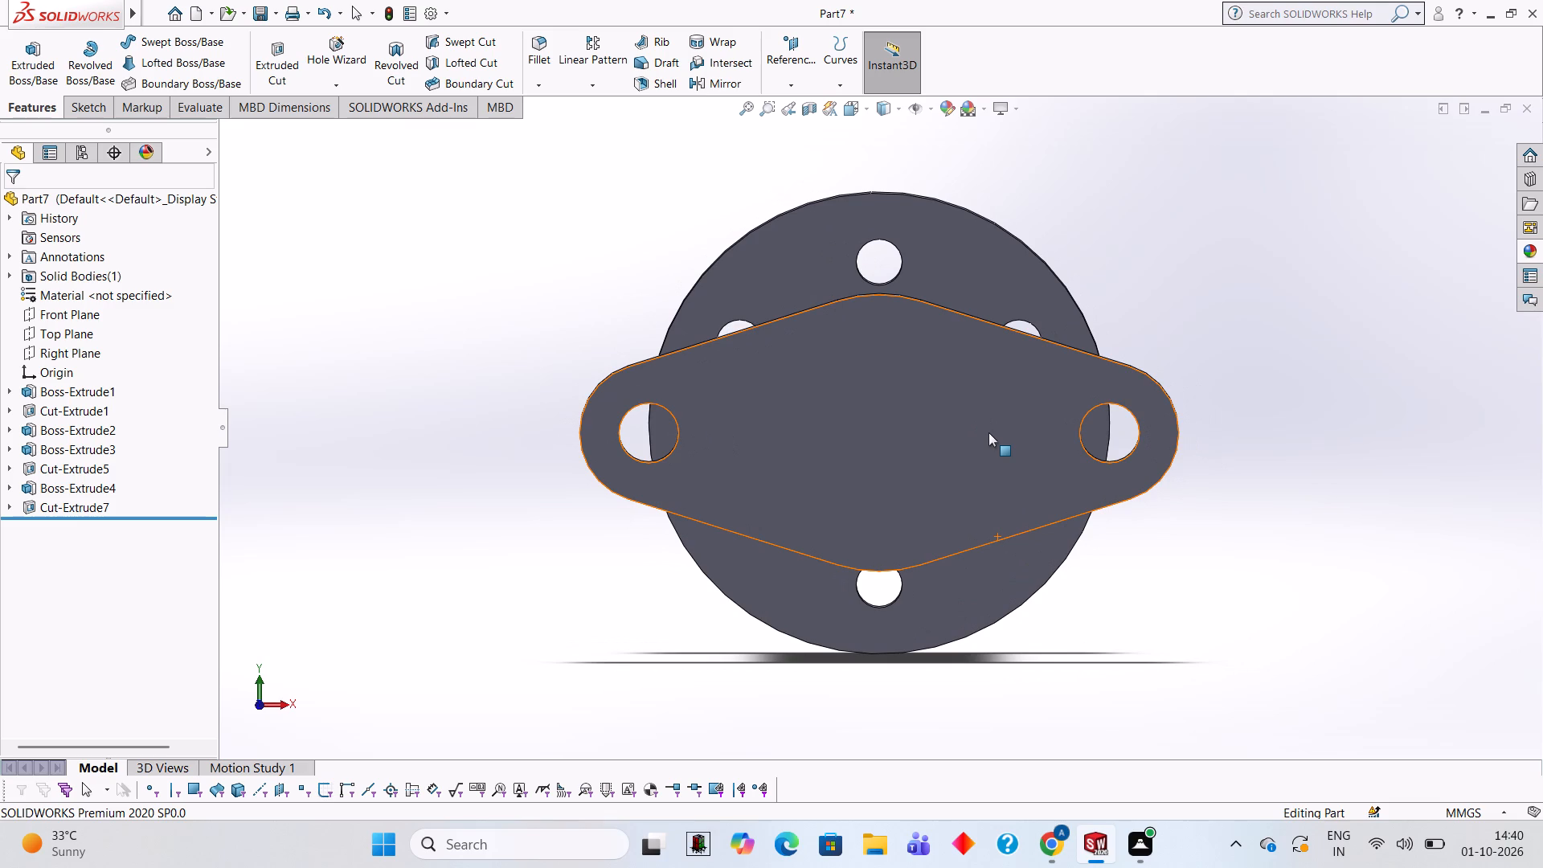
pyautogui.press('Escape')
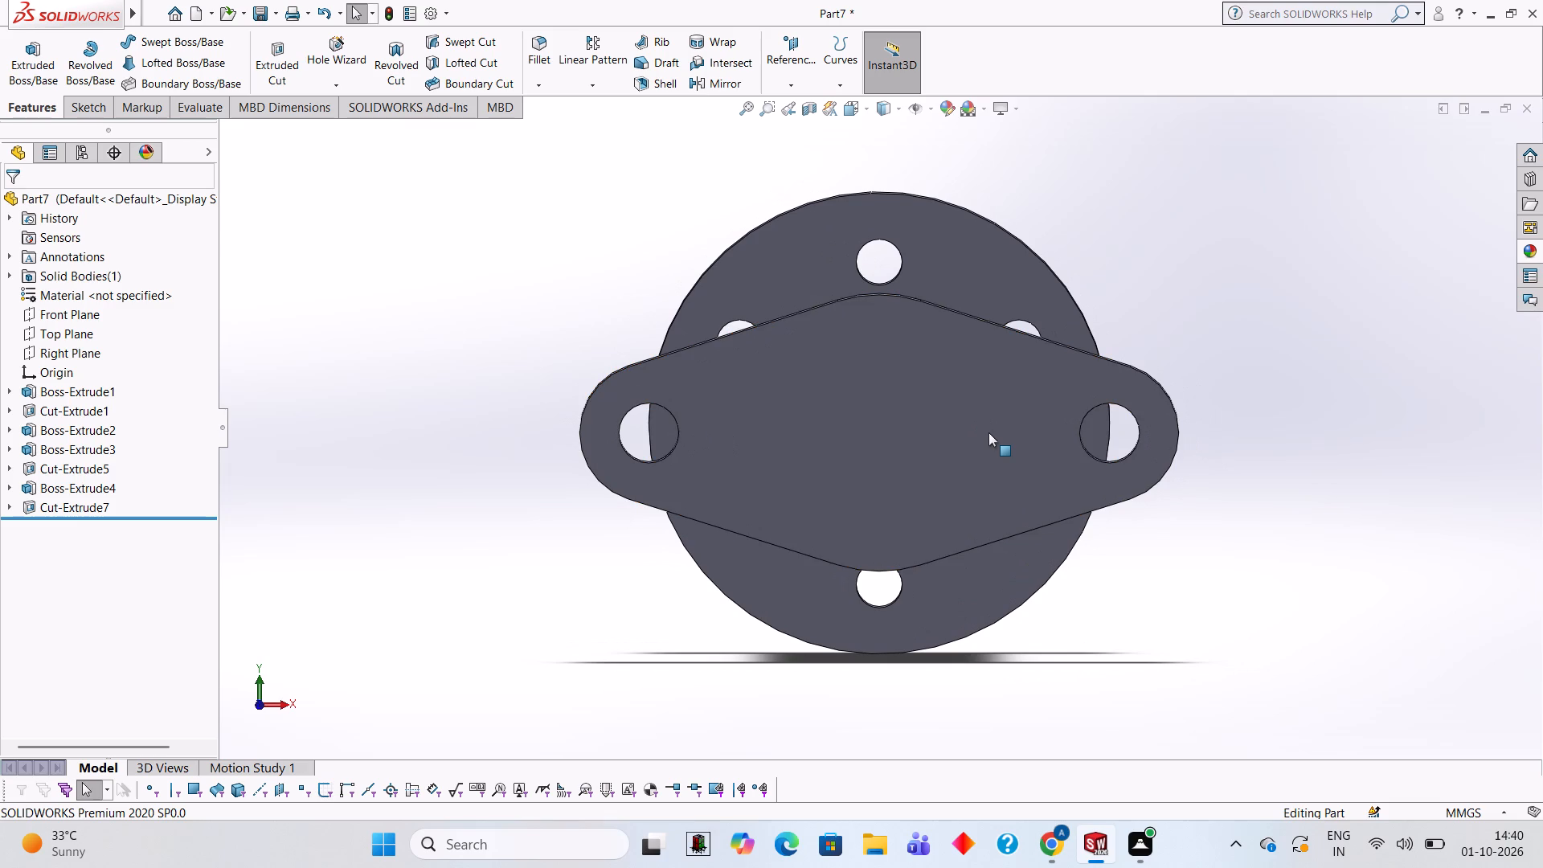
# Undo the recent hole cuts and sketch changes, back to the single 13 mm circle sketch at the end plate's left end.
pyautogui.hotkey('ctrl', 'z')
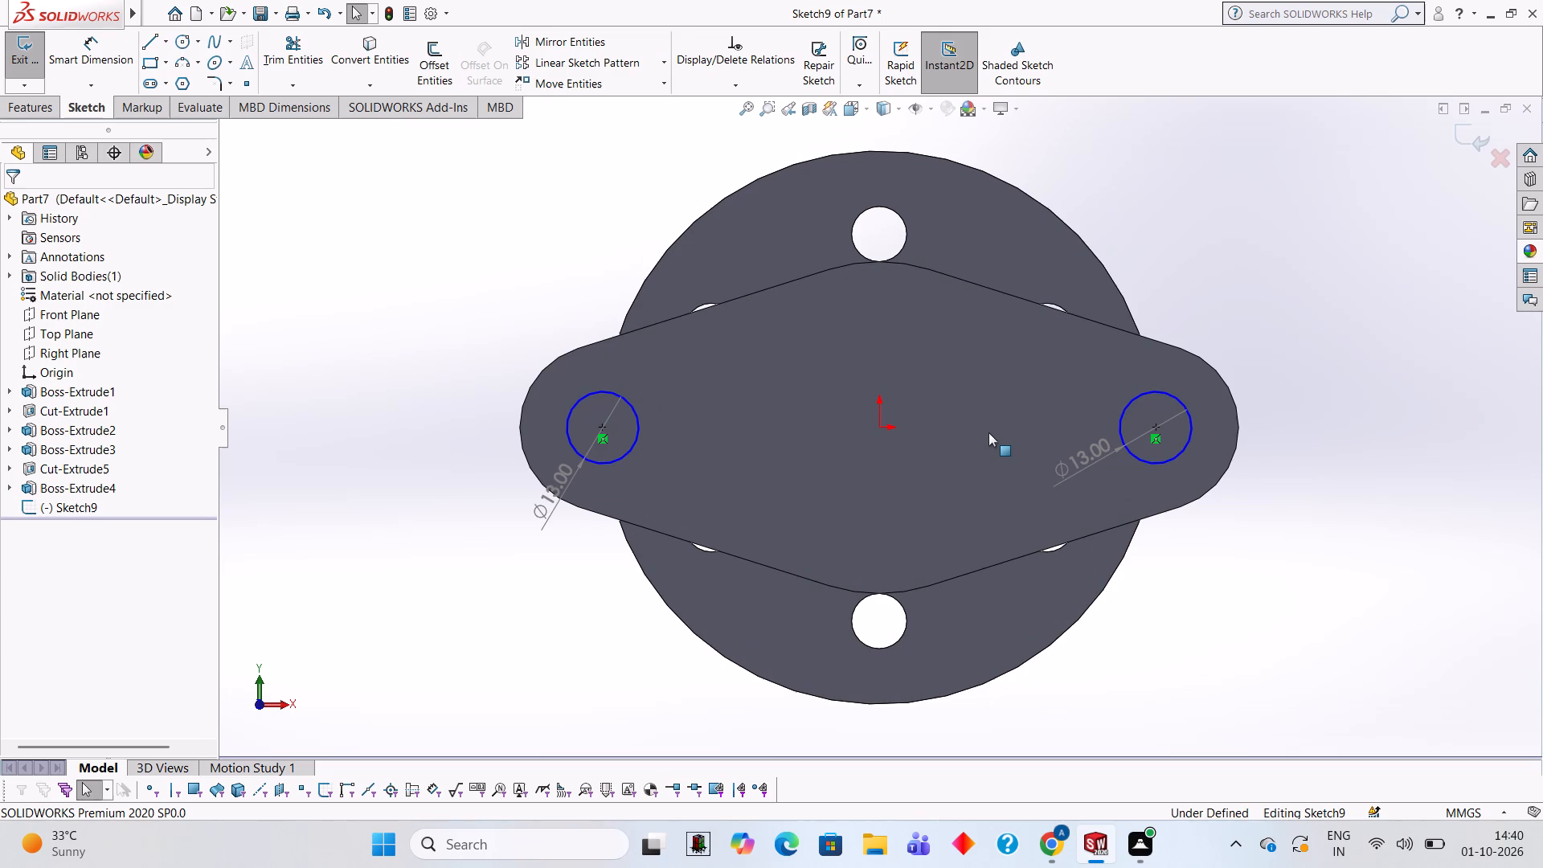
pyautogui.press('Escape')
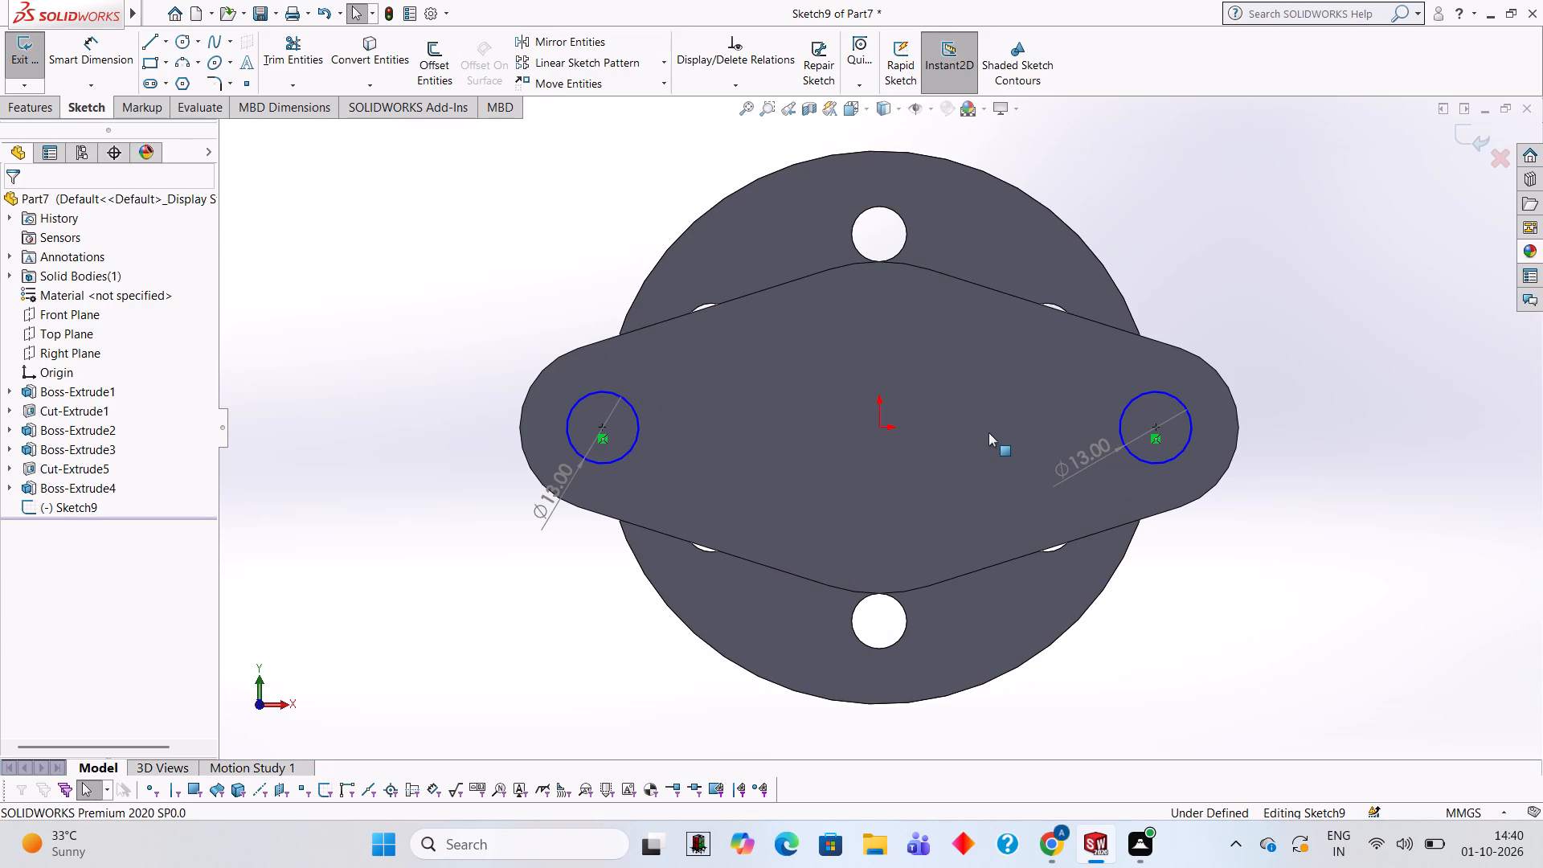
pyautogui.hotkey('ctrl', 'z')
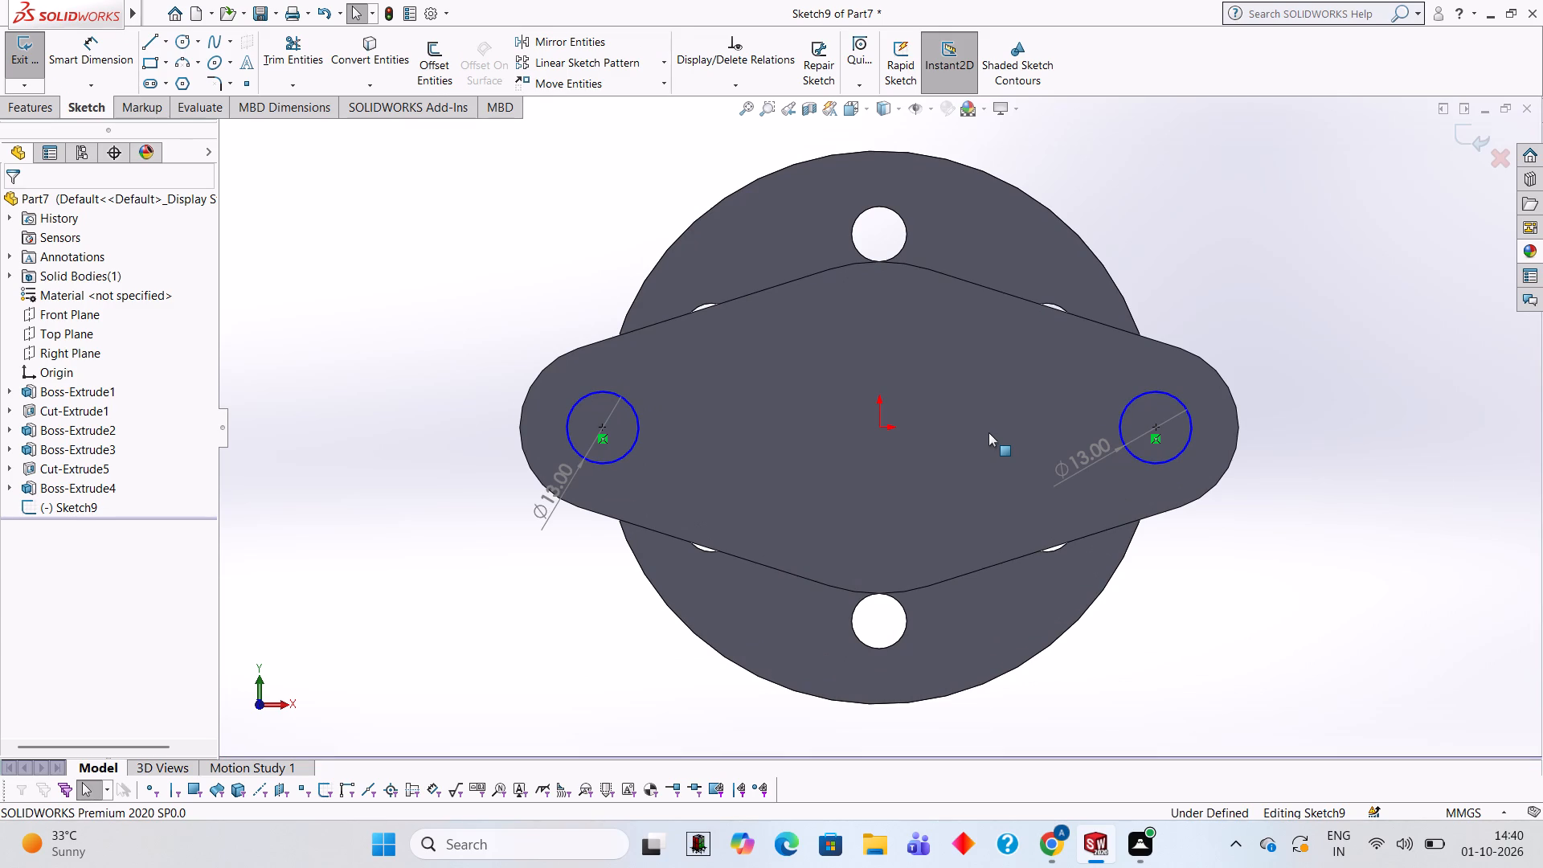
pyautogui.hotkey('ctrl', 'z')
pyautogui.hotkey('ctrl', 'z')
pyautogui.hotkey('ctrl', 'z')
pyautogui.hotkey('ctrl', 'z')
pyautogui.hotkey('ctrl', 'z')
pyautogui.hotkey('ctrl', 'z')
pyautogui.hotkey('ctrl', 'z')
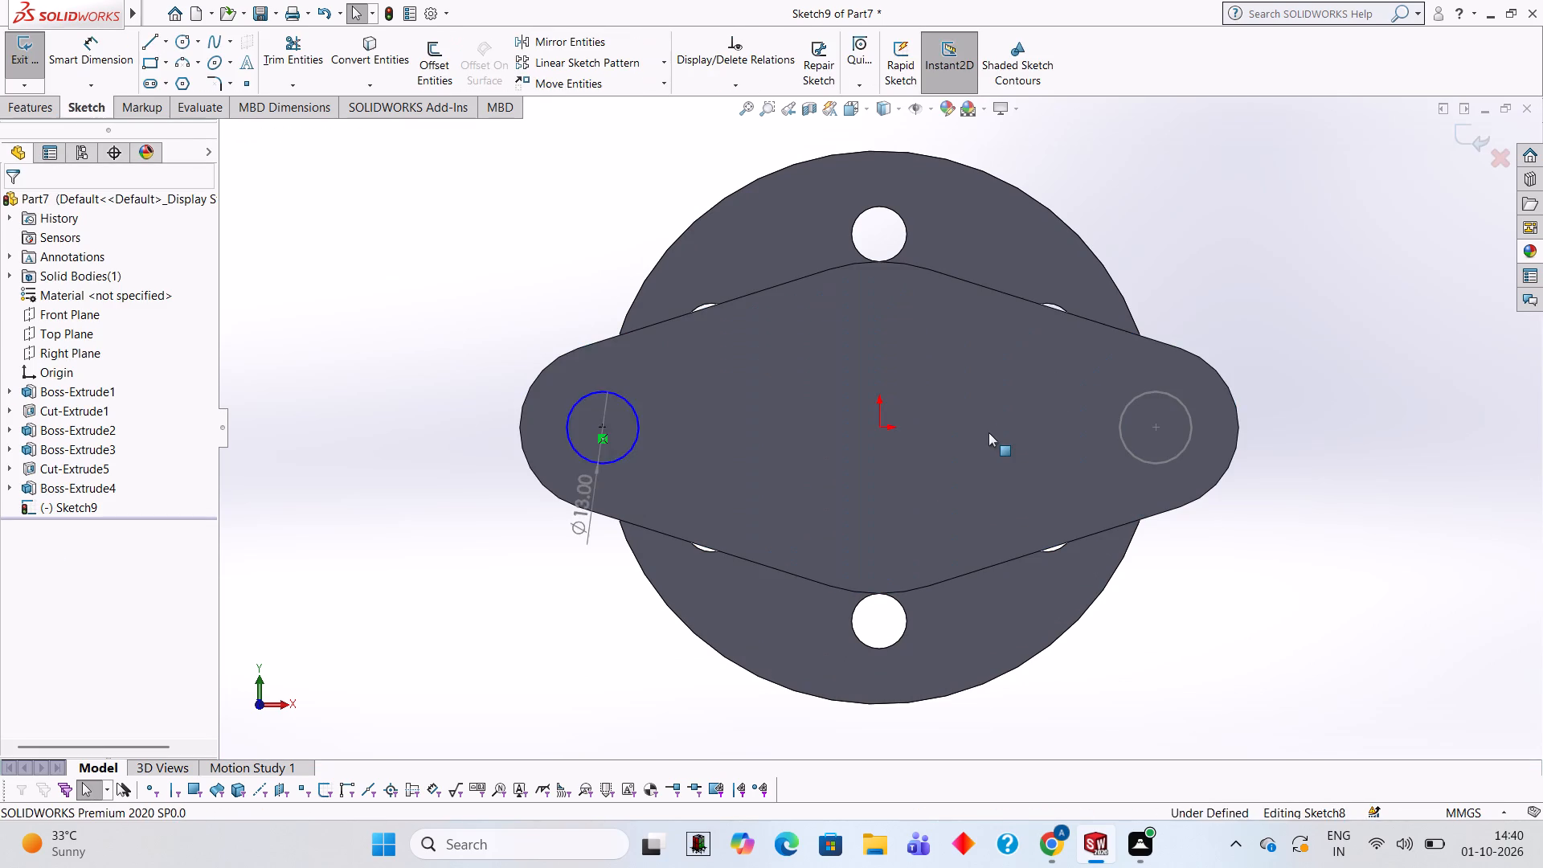
# Undo the 50 mm diameter, 100 mm boss and the end plate's bore, back to the empty bore sketch.
pyautogui.hotkey('ctrl', 'z')
pyautogui.hotkey('ctrl', 'z')
pyautogui.hotkey('ctrl', 'z')
pyautogui.hotkey('ctrl', 'z')
pyautogui.hotkey('ctrl', 'z')
pyautogui.hotkey('ctrl', 'z')
pyautogui.hotkey('ctrl', 'z')
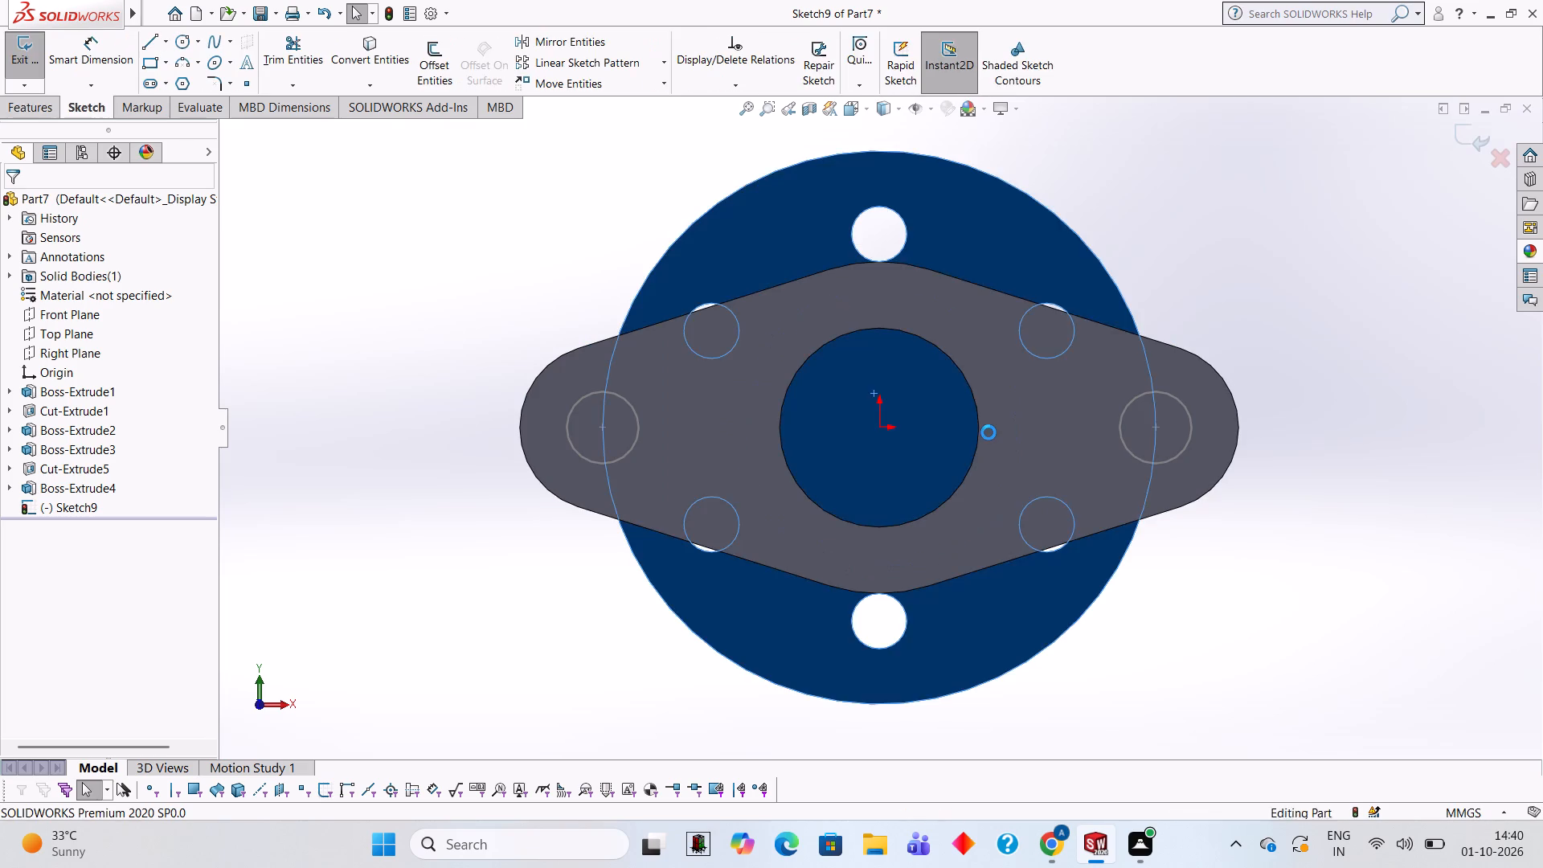
pyautogui.hotkey('ctrl', 'z')
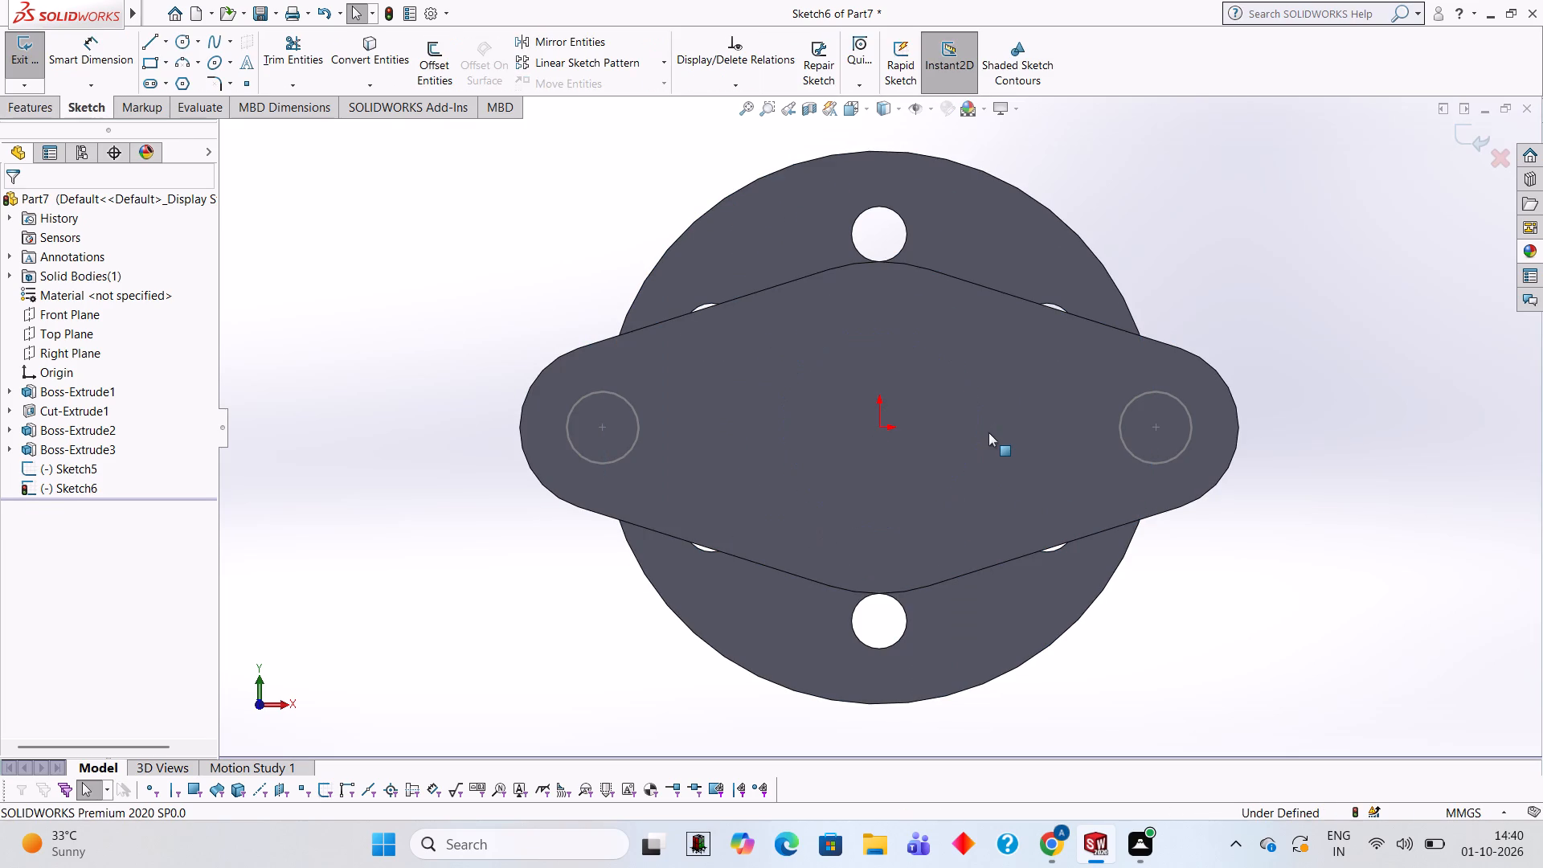
# Undo the two 13 mm hole circles and the end plate's extrusion, back to its oblong profile sketch.
pyautogui.hotkey('ctrl', 'z')
pyautogui.hotkey('ctrl', 'z')
pyautogui.hotkey('ctrl', 'z')
pyautogui.hotkey('ctrl', 'z')
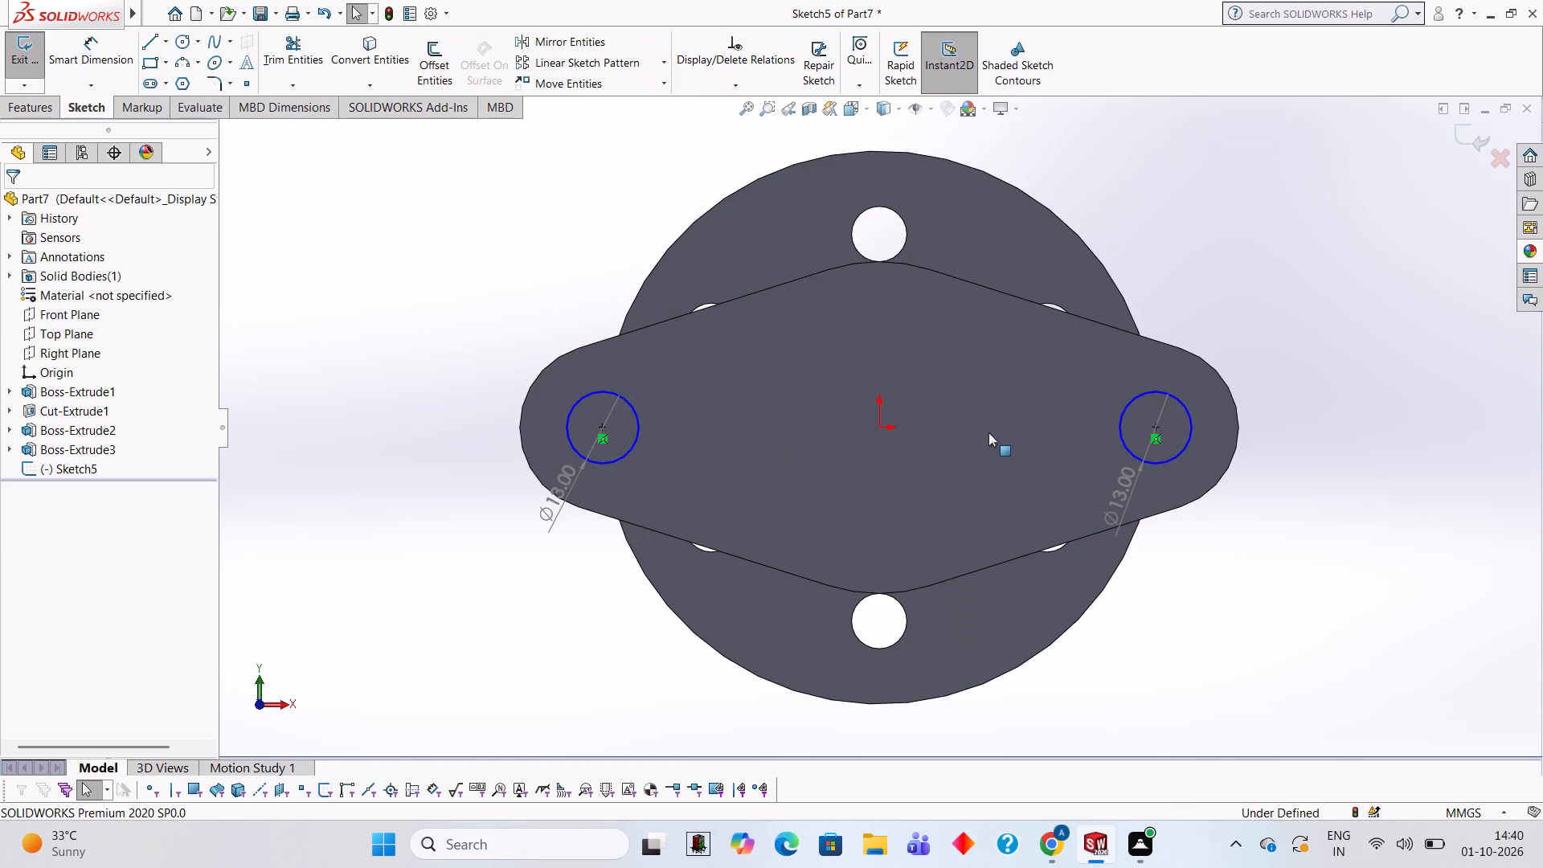
pyautogui.hotkey('ctrl', 'z')
pyautogui.hotkey('ctrl', 'z')
pyautogui.hotkey('ctrl', 'z')
pyautogui.hotkey('ctrl', 'z')
pyautogui.hotkey('ctrl', 'z')
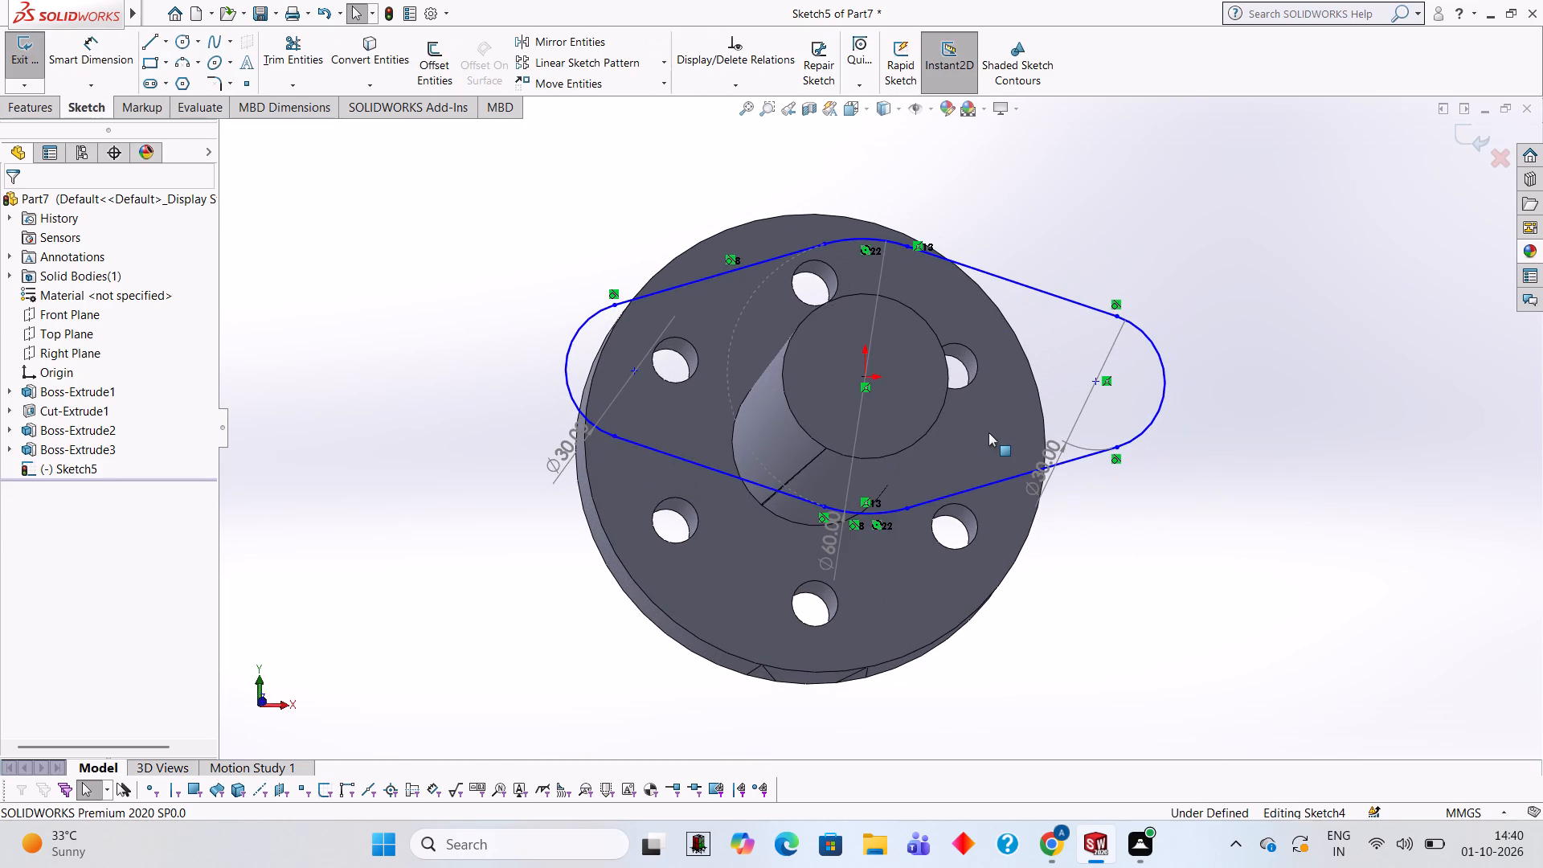
# Undo the end plate's oblong profile until the sketch on the shaft's end face is empty.
pyautogui.hotkey('ctrl', 'z')
pyautogui.hotkey('ctrl', 'z')
pyautogui.hotkey('ctrl', 'z')
pyautogui.hotkey('ctrl', 'z')
pyautogui.hotkey('ctrl', 'z')
pyautogui.hotkey('ctrl', 'z')
pyautogui.hotkey('ctrl', 'z')
pyautogui.hotkey('ctrl', 'z')
pyautogui.hotkey('ctrl', 'z')
pyautogui.hotkey('ctrl', 'z')
pyautogui.hotkey('ctrl', 'z')
pyautogui.hotkey('ctrl', 'z')
pyautogui.hotkey('ctrl', 'z')
pyautogui.hotkey('ctrl', 'z')
pyautogui.hotkey('ctrl', 'z')
pyautogui.hotkey('ctrl', 'z')
pyautogui.hotkey('ctrl', 'z')
pyautogui.hotkey('ctrl', 'z')
pyautogui.hotkey('ctrl', 'z')
pyautogui.hotkey('ctrl', 'z')
pyautogui.hotkey('ctrl', 'z')
pyautogui.hotkey('ctrl', 'z')
pyautogui.hotkey('ctrl', 'z')
pyautogui.hotkey('ctrl', 'z')
pyautogui.hotkey('ctrl', 'z')
pyautogui.hotkey('ctrl', 'z')
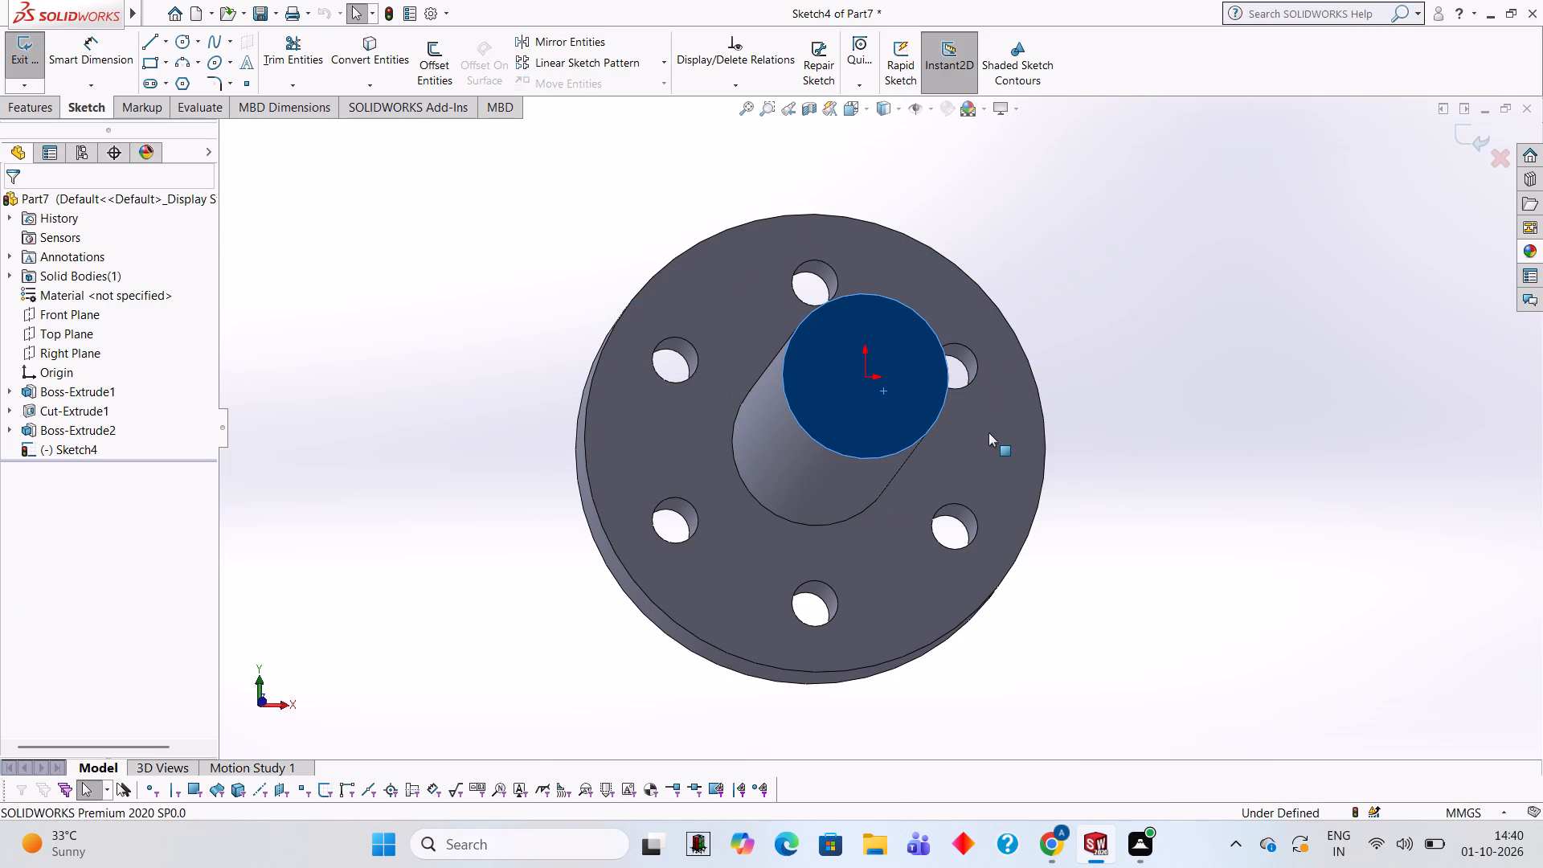
pyautogui.hotkey('ctrl', 'z')
pyautogui.hotkey('ctrl', 'z')
pyautogui.hotkey('ctrl', 'z')
pyautogui.press('Escape')
pyautogui.hotkey('ctrl', 'z')
# Exit the empty sketch on the shaft's end face.
pyautogui.hotkey('ctrl', 'z')
pyautogui.hotkey('ctrl', 'z')
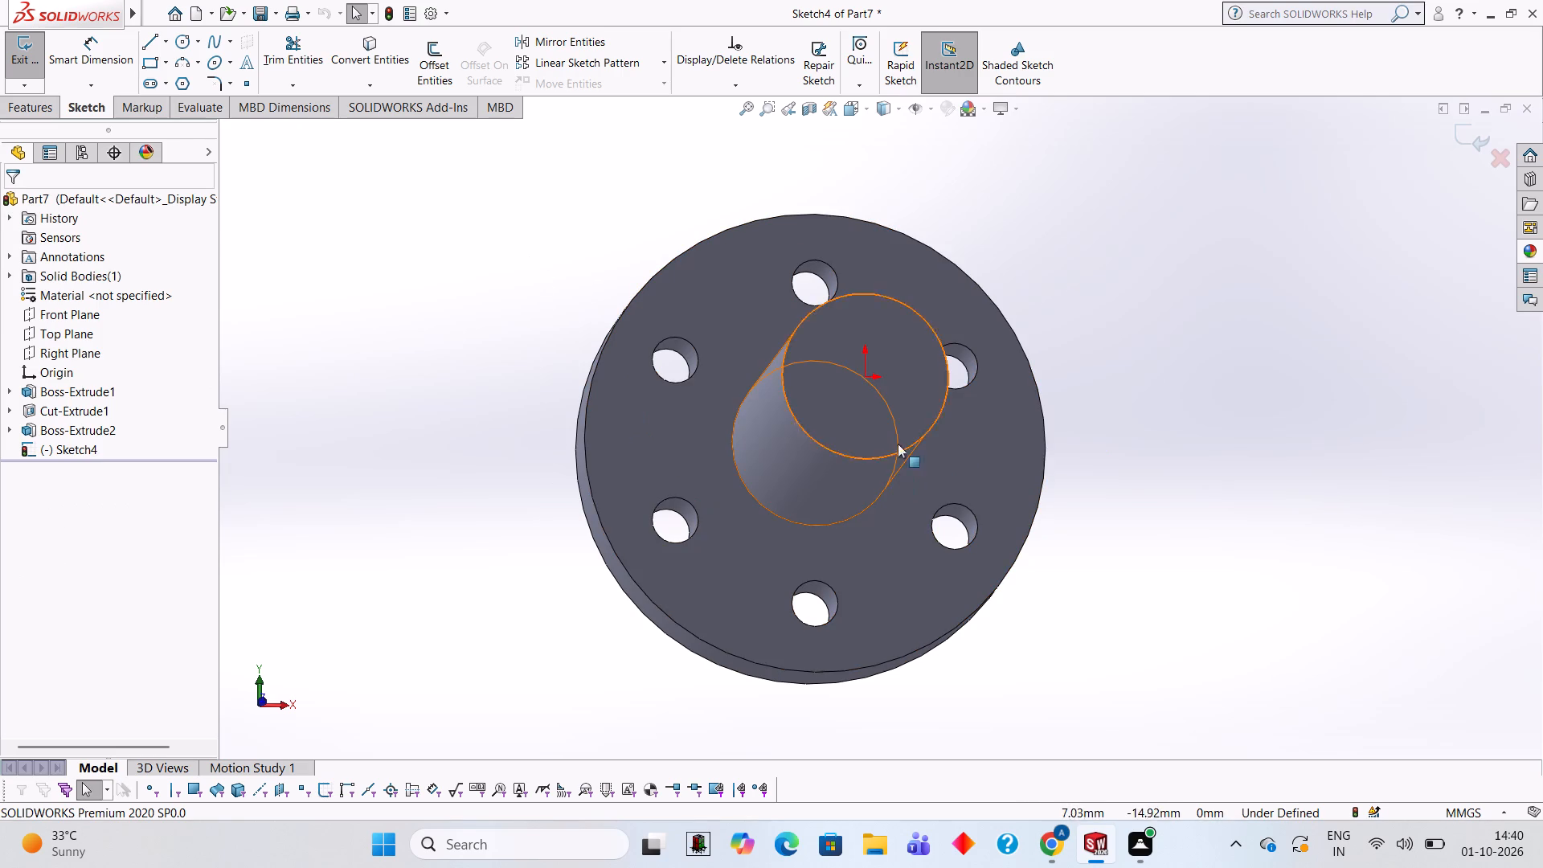
pyautogui.click(1459, 137)
# On the shaft's end face, sketch a circle centred on the origin and matching the shaft's 36 mm diameter.
pyautogui.click(832, 382)
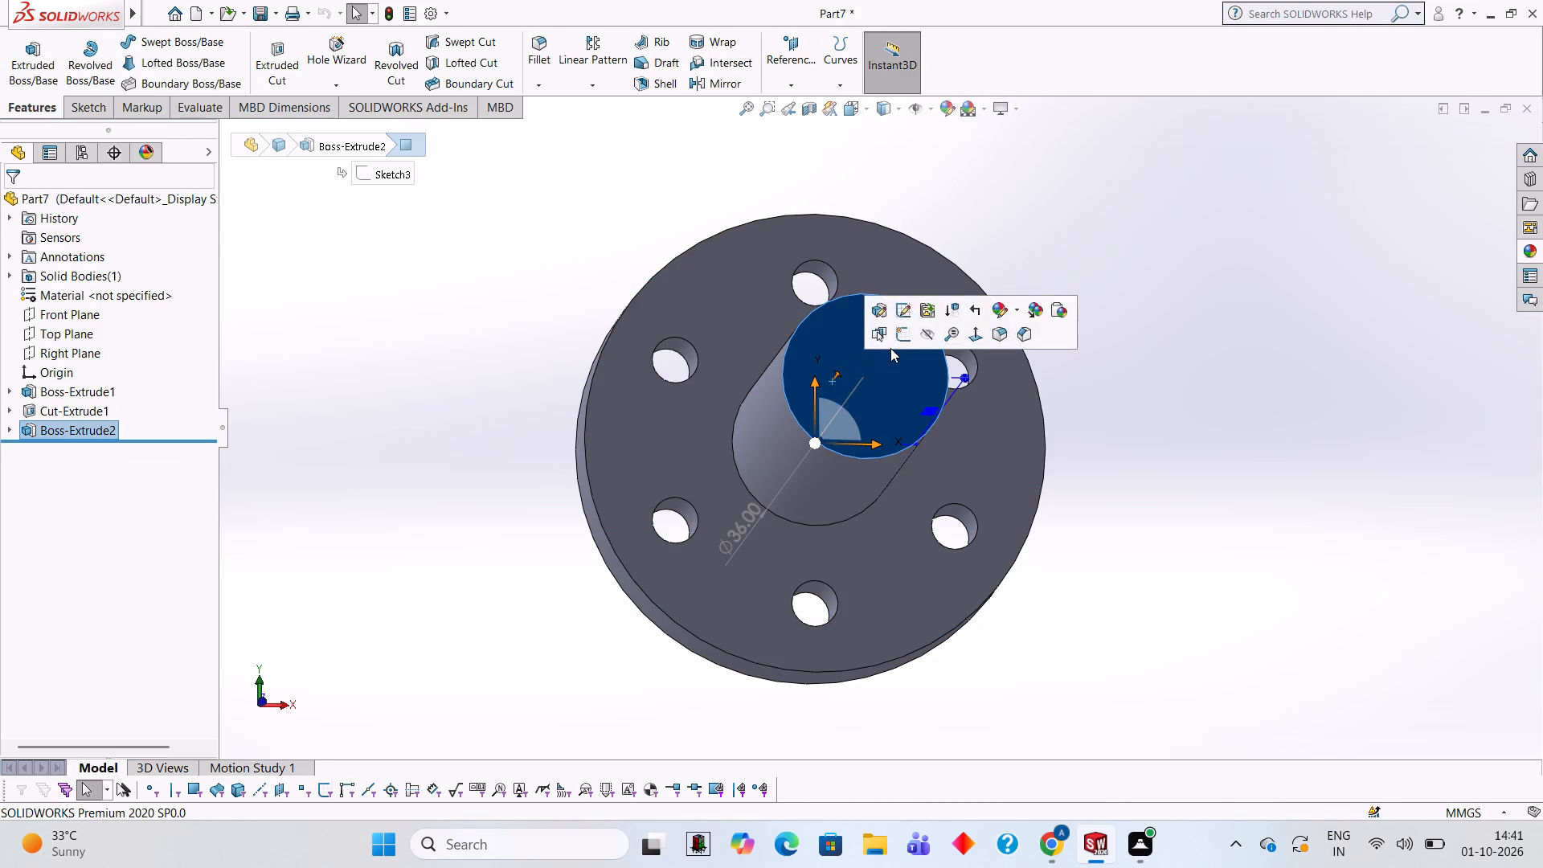
pyautogui.click(900, 337)
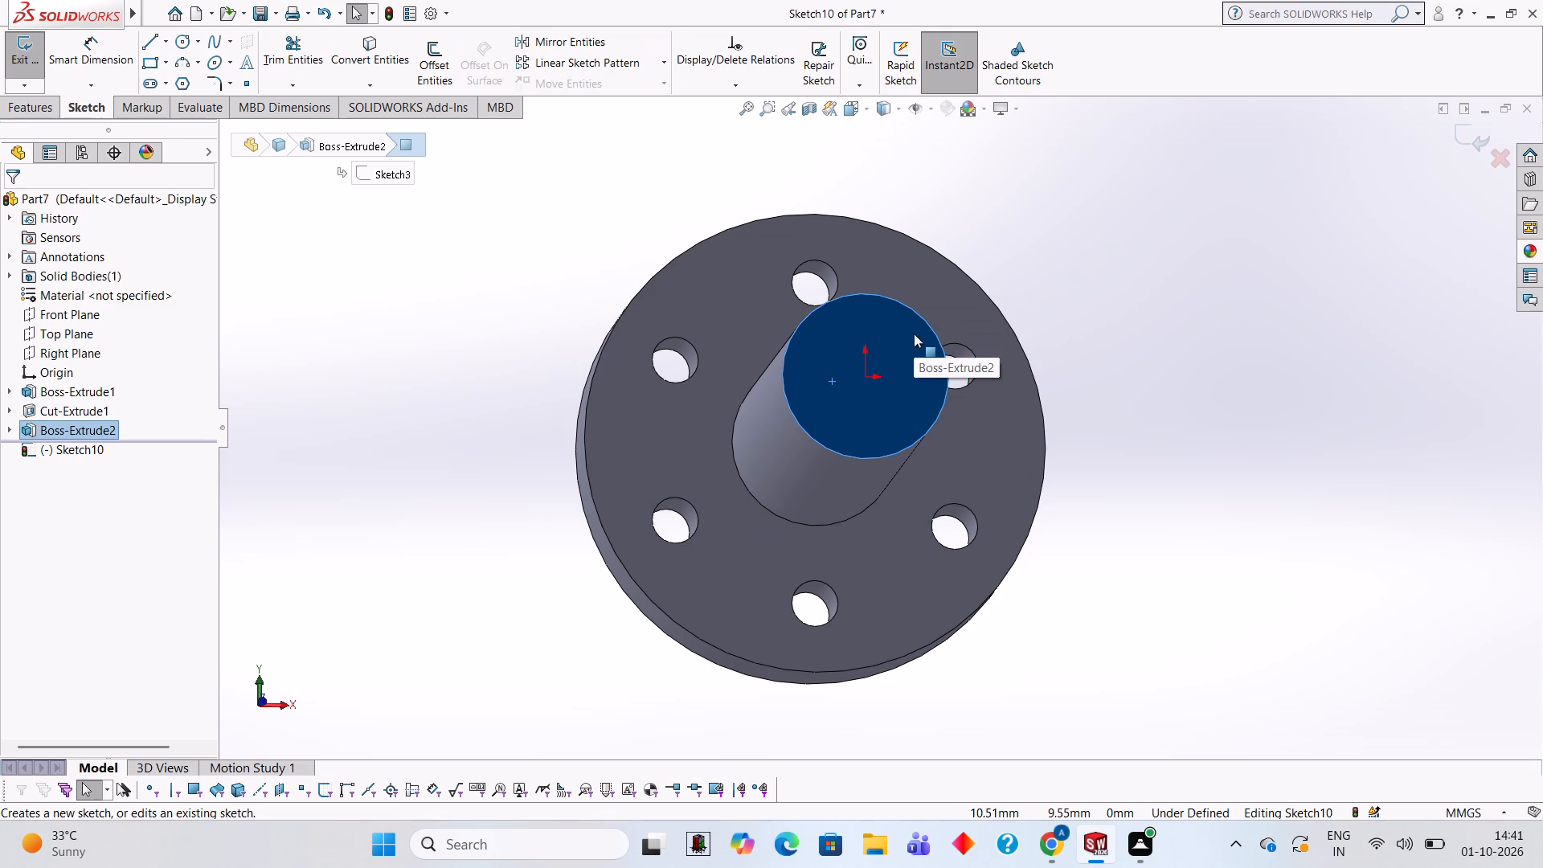
pyautogui.hotkey('ctrl', '8')
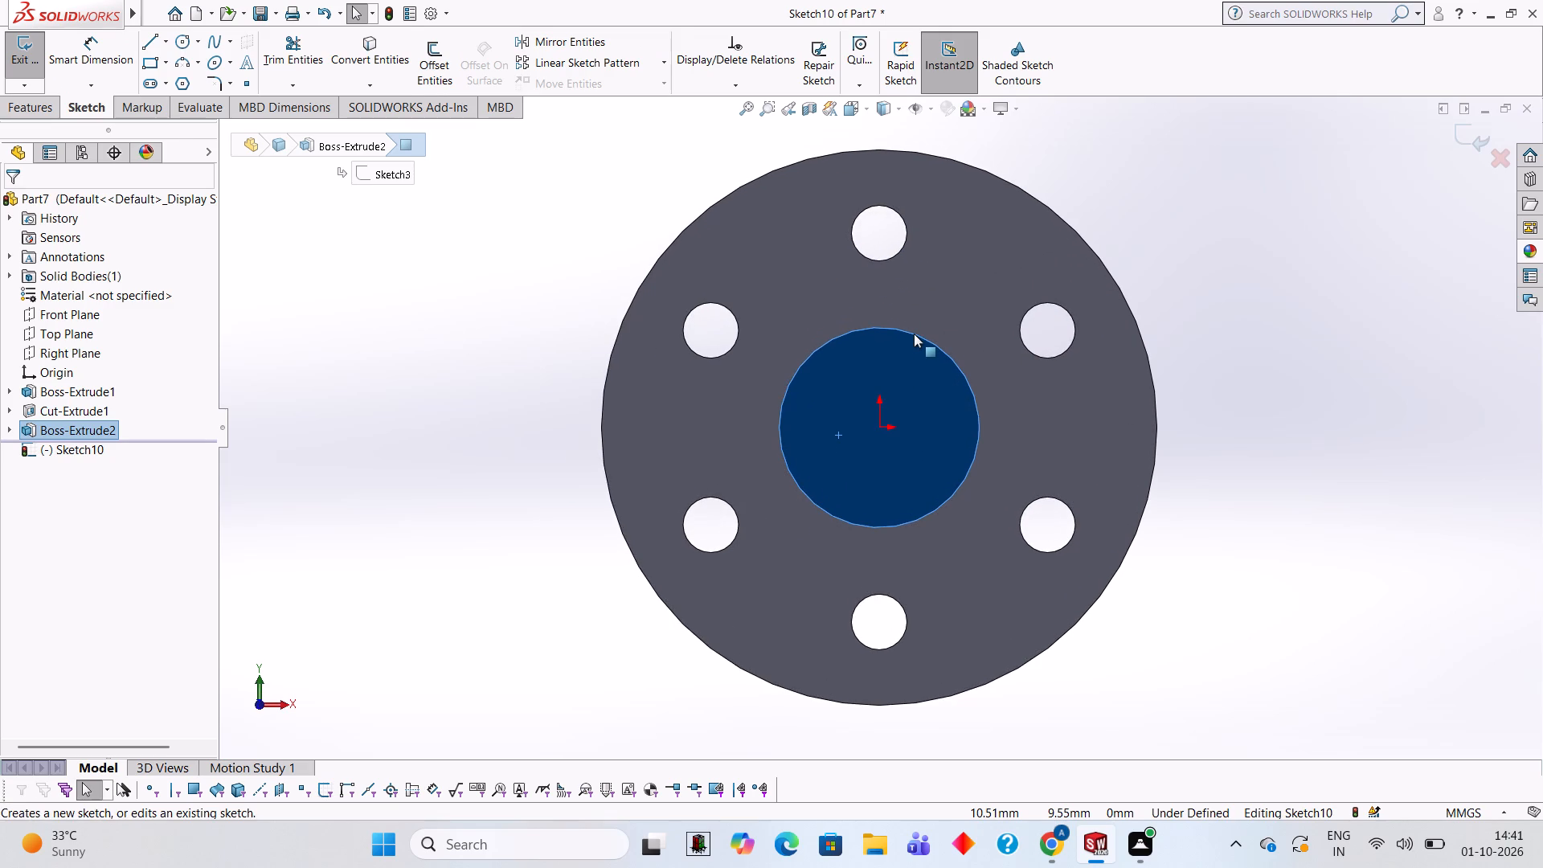
pyautogui.click(185, 47)
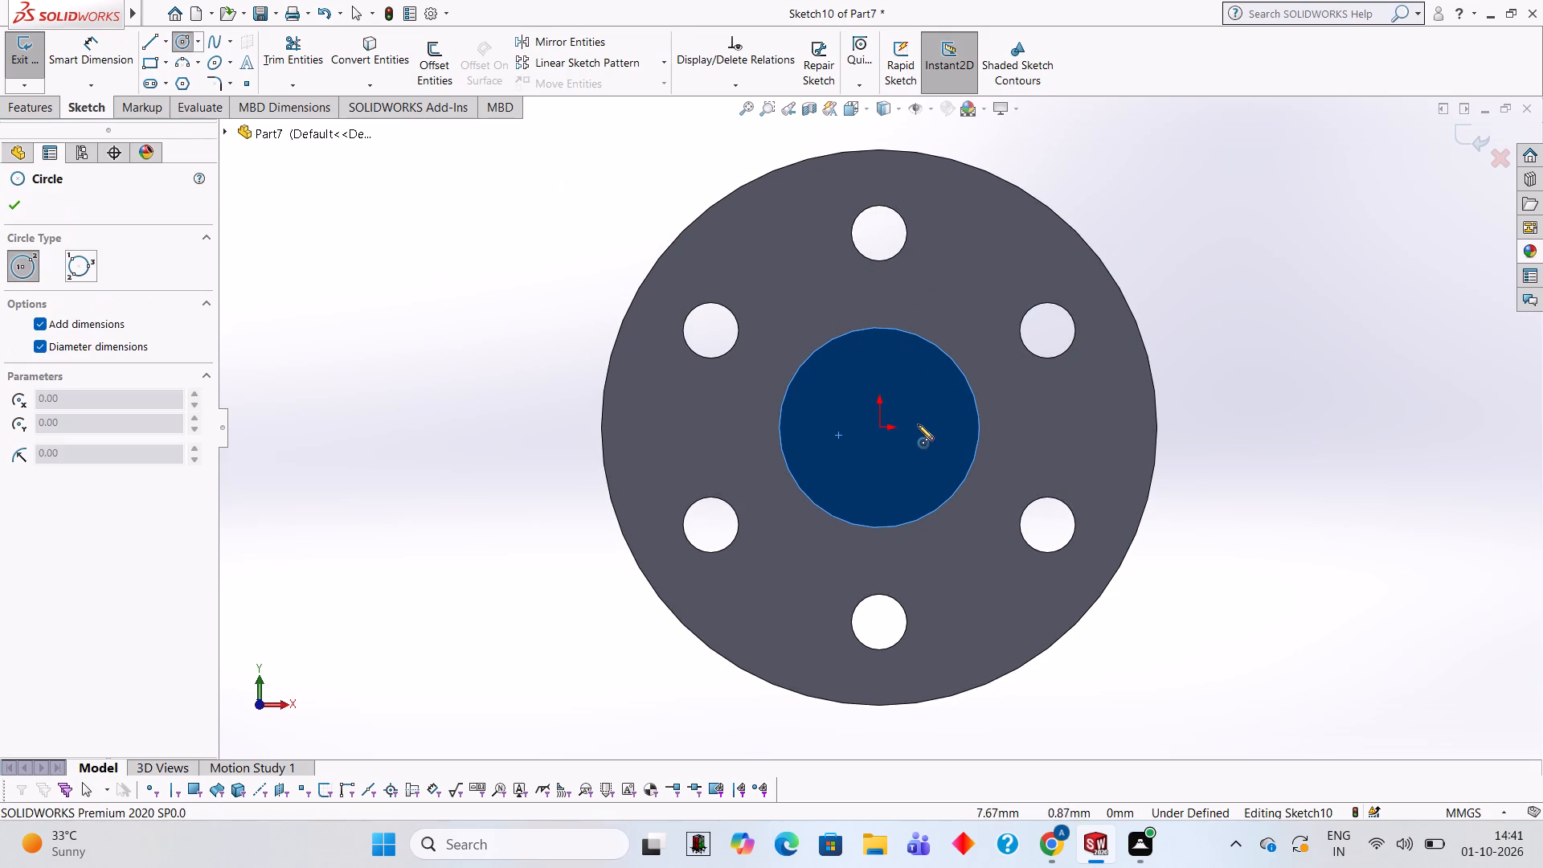
pyautogui.click(878, 424)
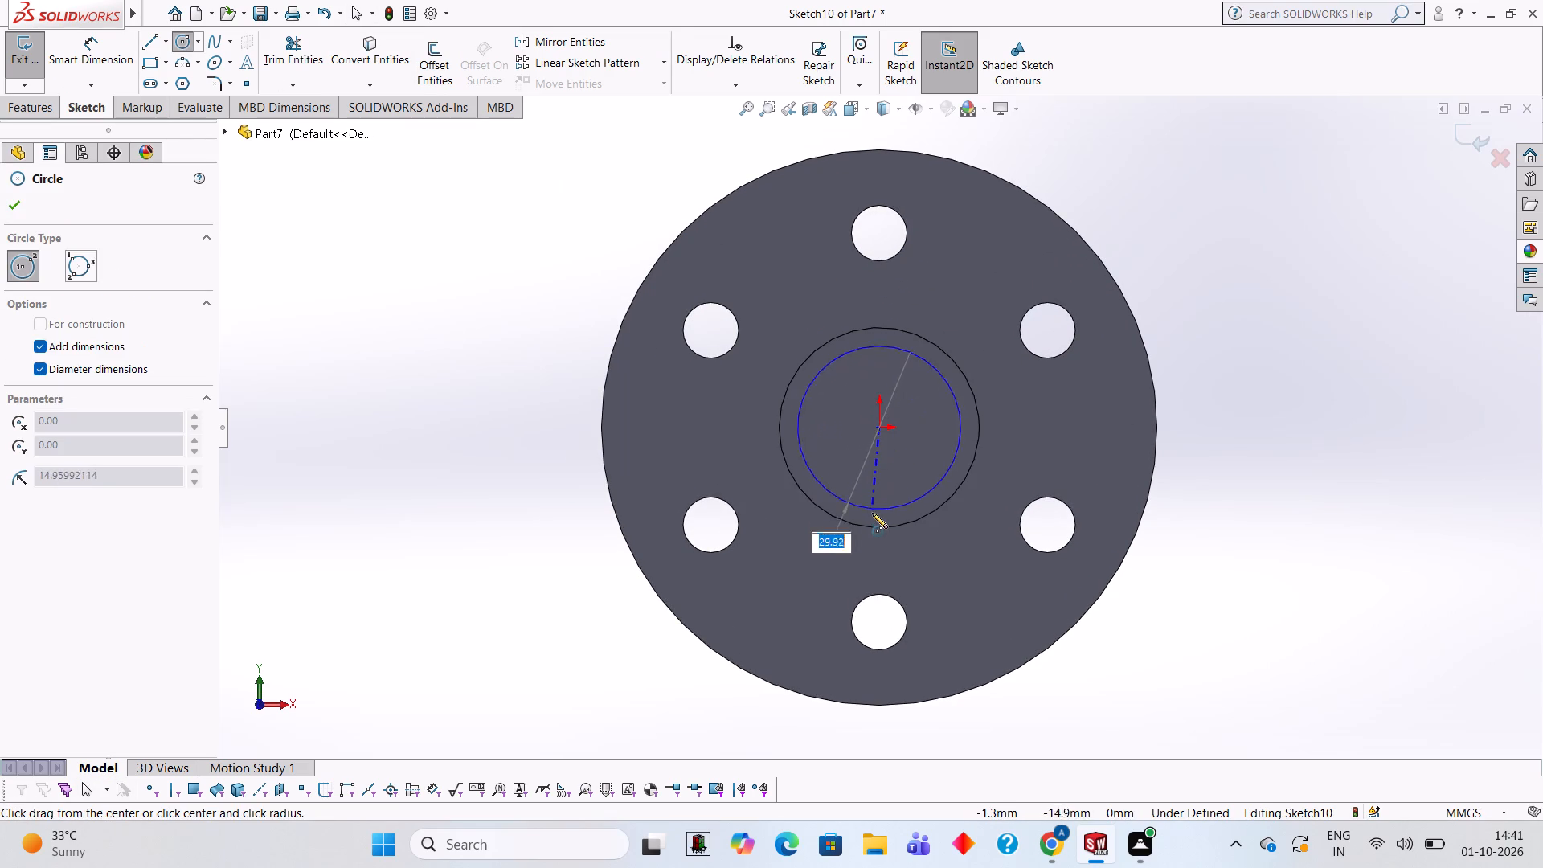
pyautogui.click(886, 530)
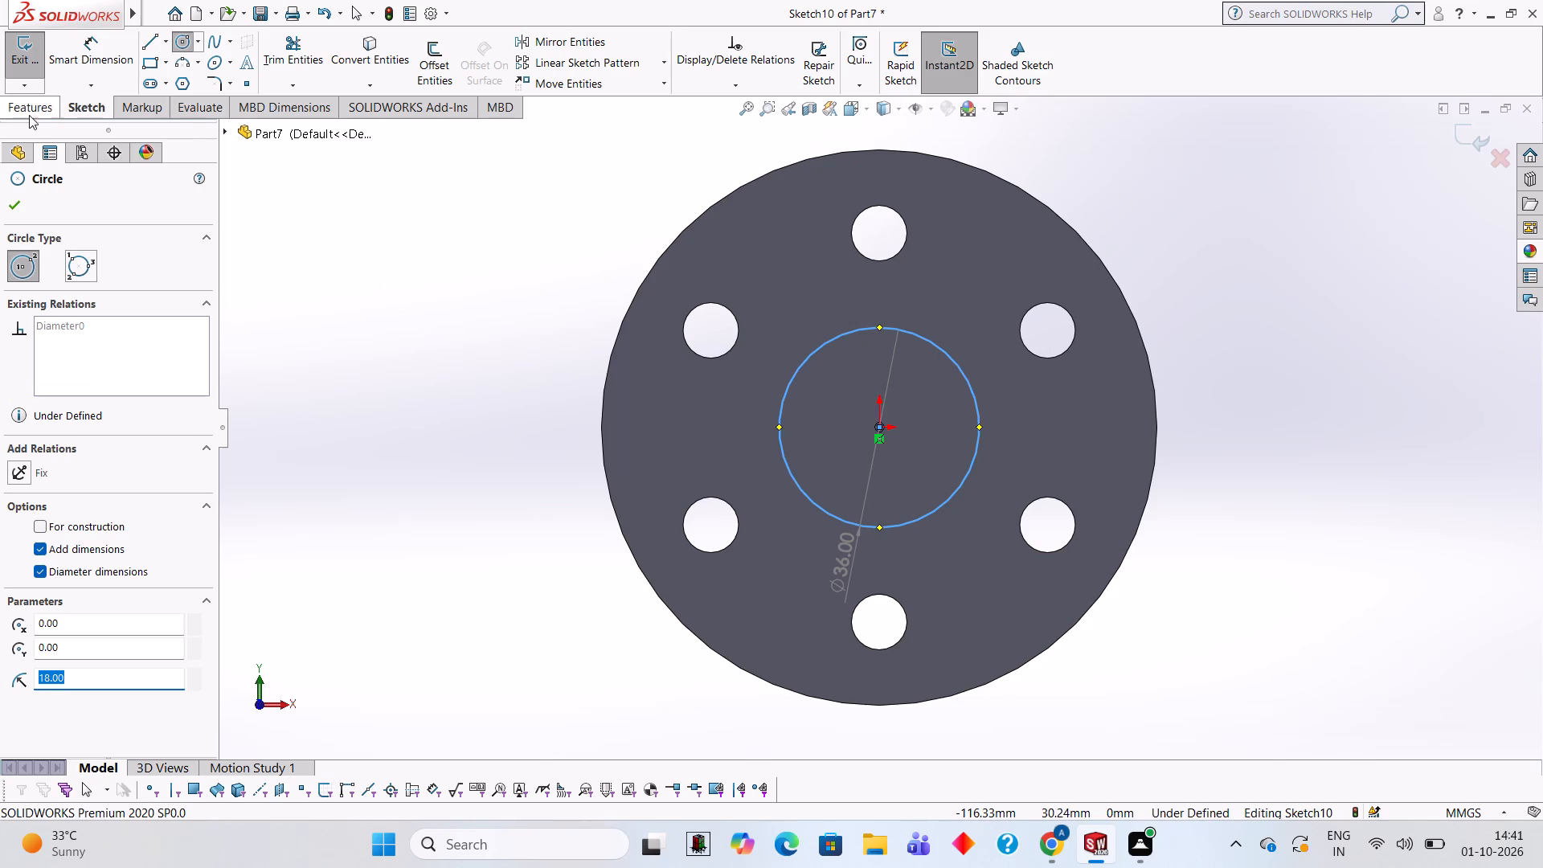
# Start a blind Extruded Cut of the 36 mm circle into the shaft with a depth of 100 mm.
pyautogui.click(47, 105)
pyautogui.click(297, 72)
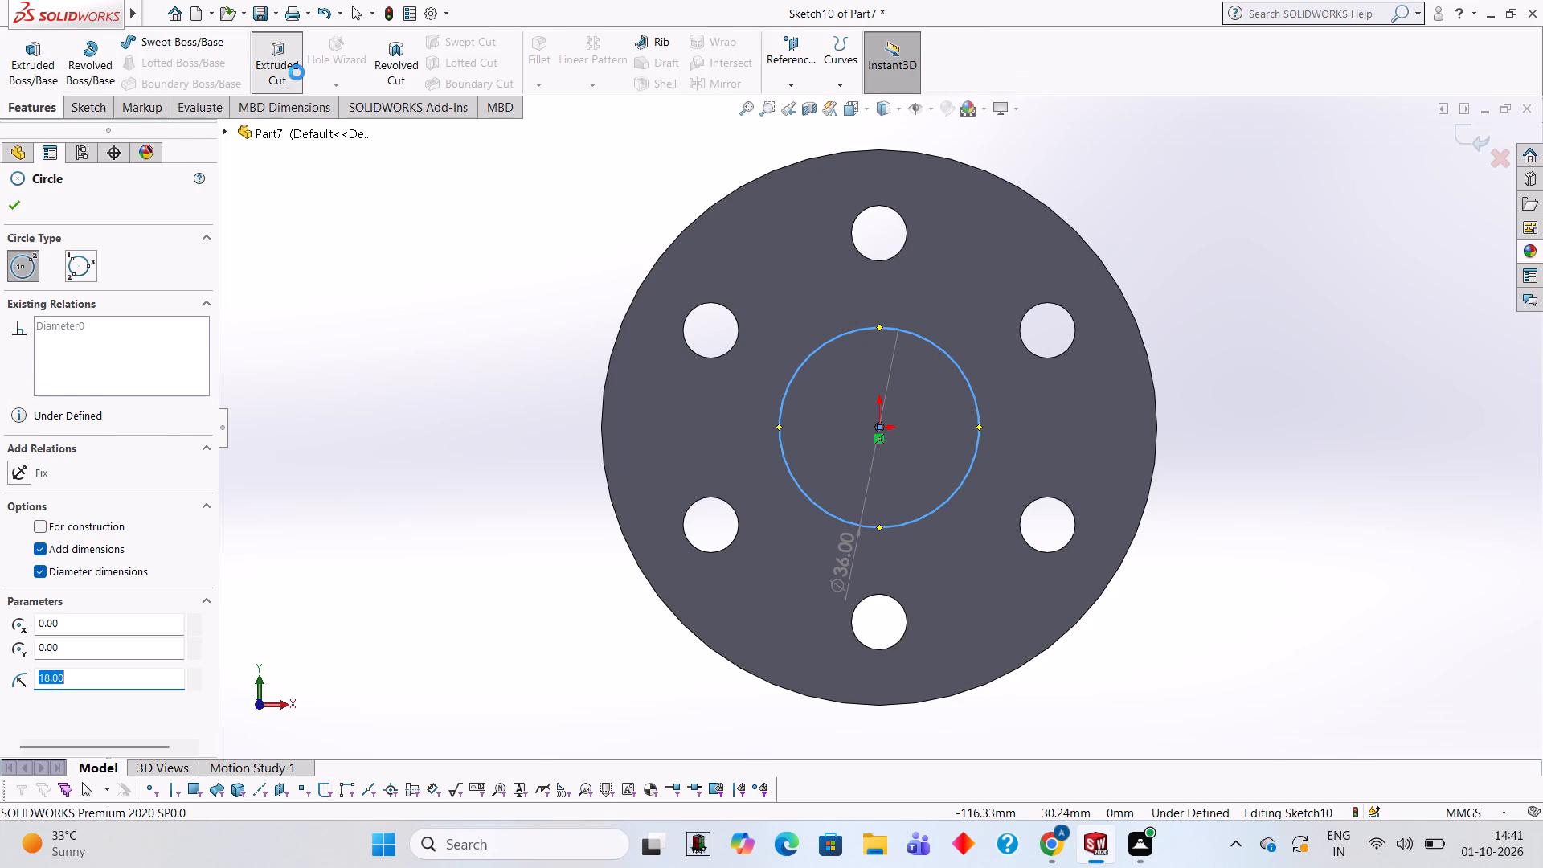
pyautogui.moveTo(685, 465); pyautogui.dragTo(712, 339, button='middle')
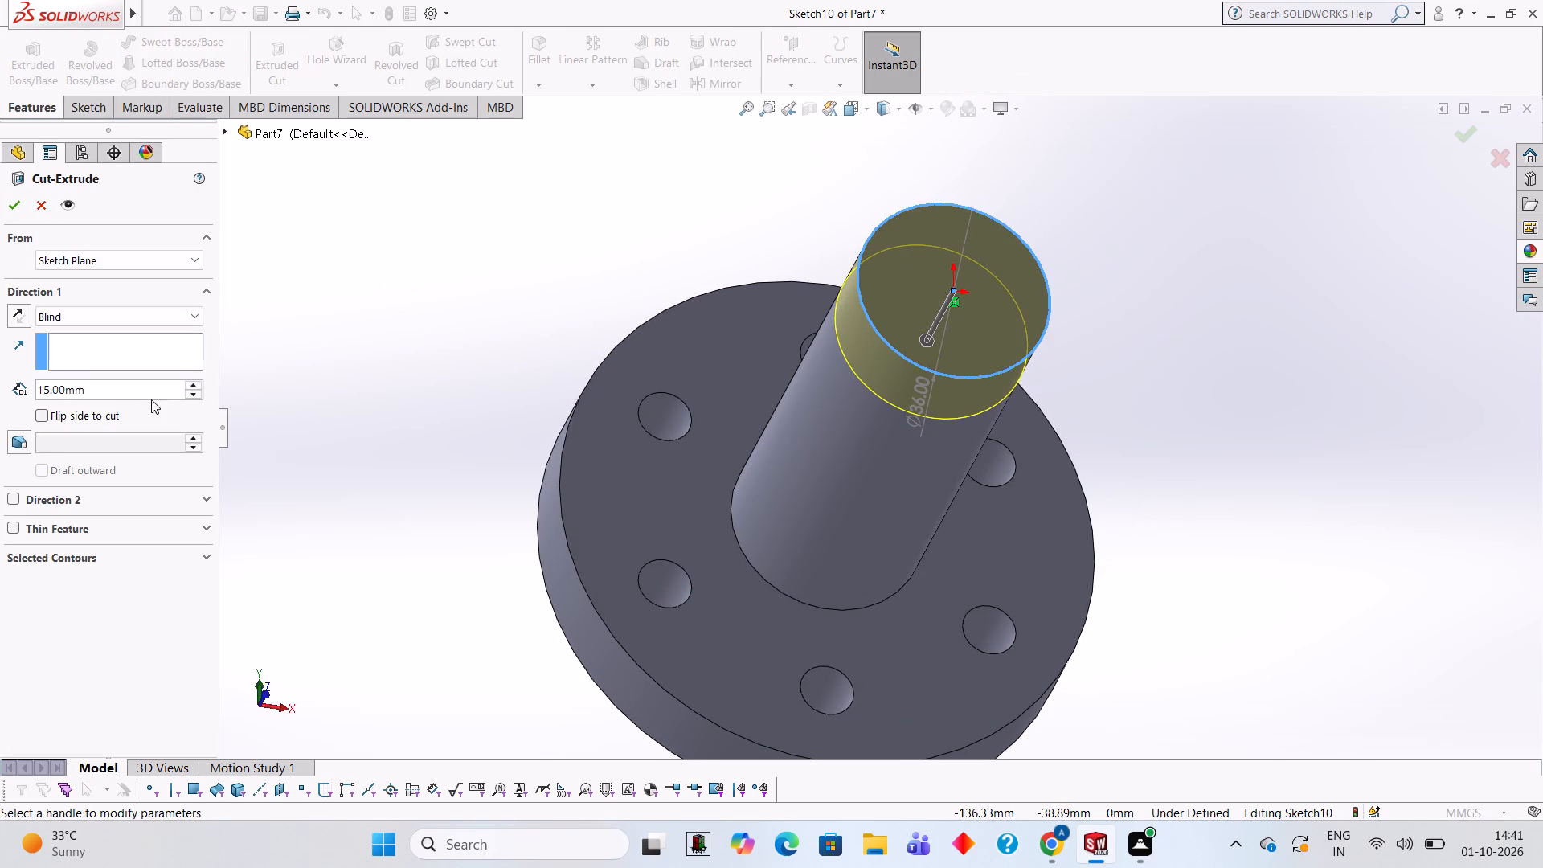
pyautogui.click(136, 384)
pyautogui.press('BackSpace')
pyautogui.press('BackSpace')
pyautogui.press('BackSpace')
pyautogui.press('BackSpace')
pyautogui.press('BackSpace')
pyautogui.press('BackSpace')
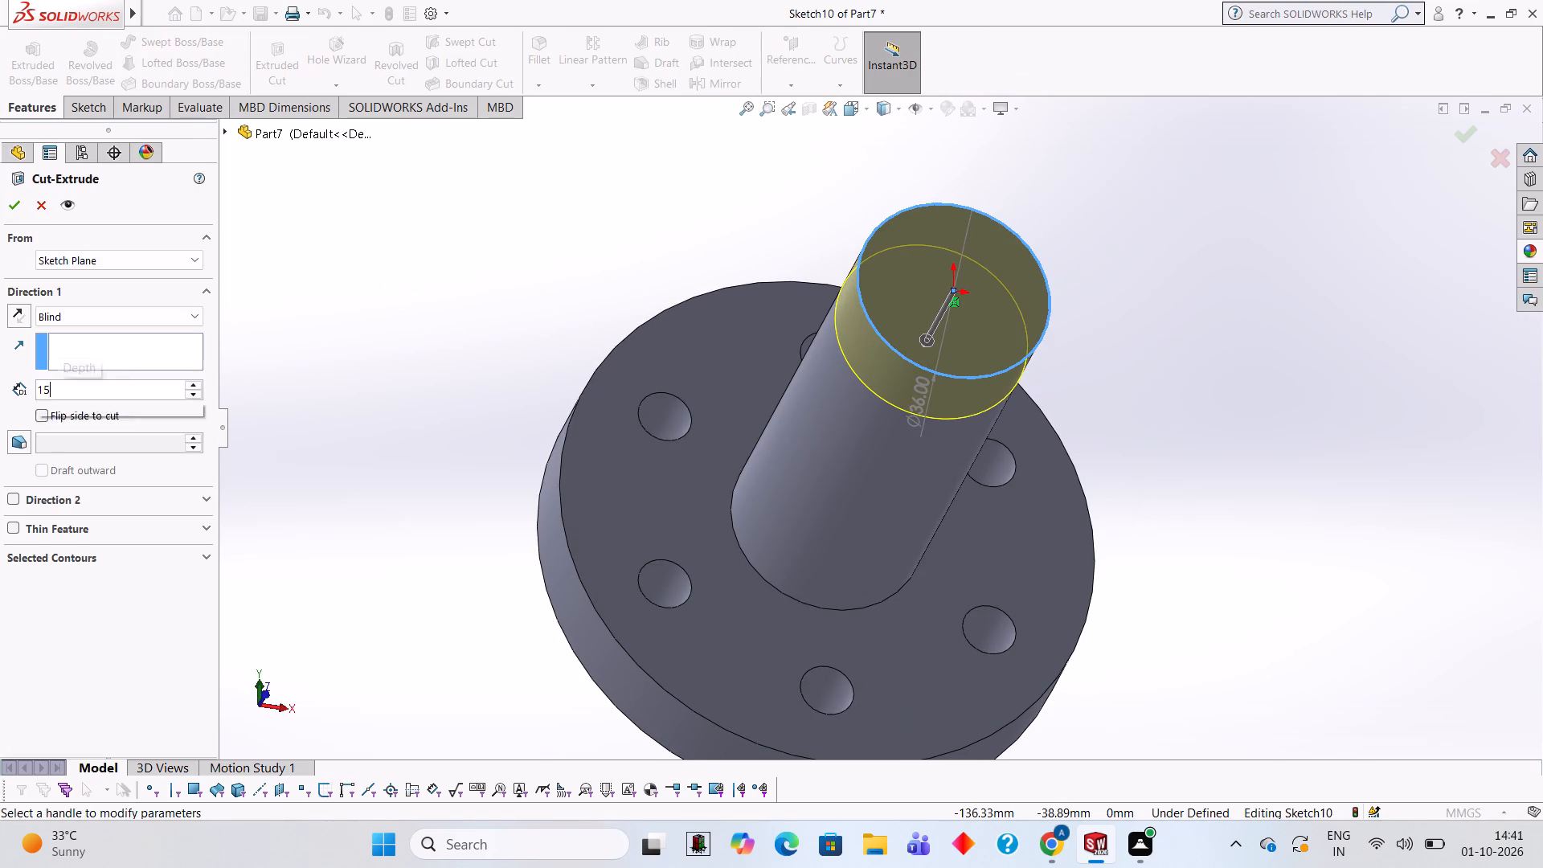
pyautogui.press('BackSpace')
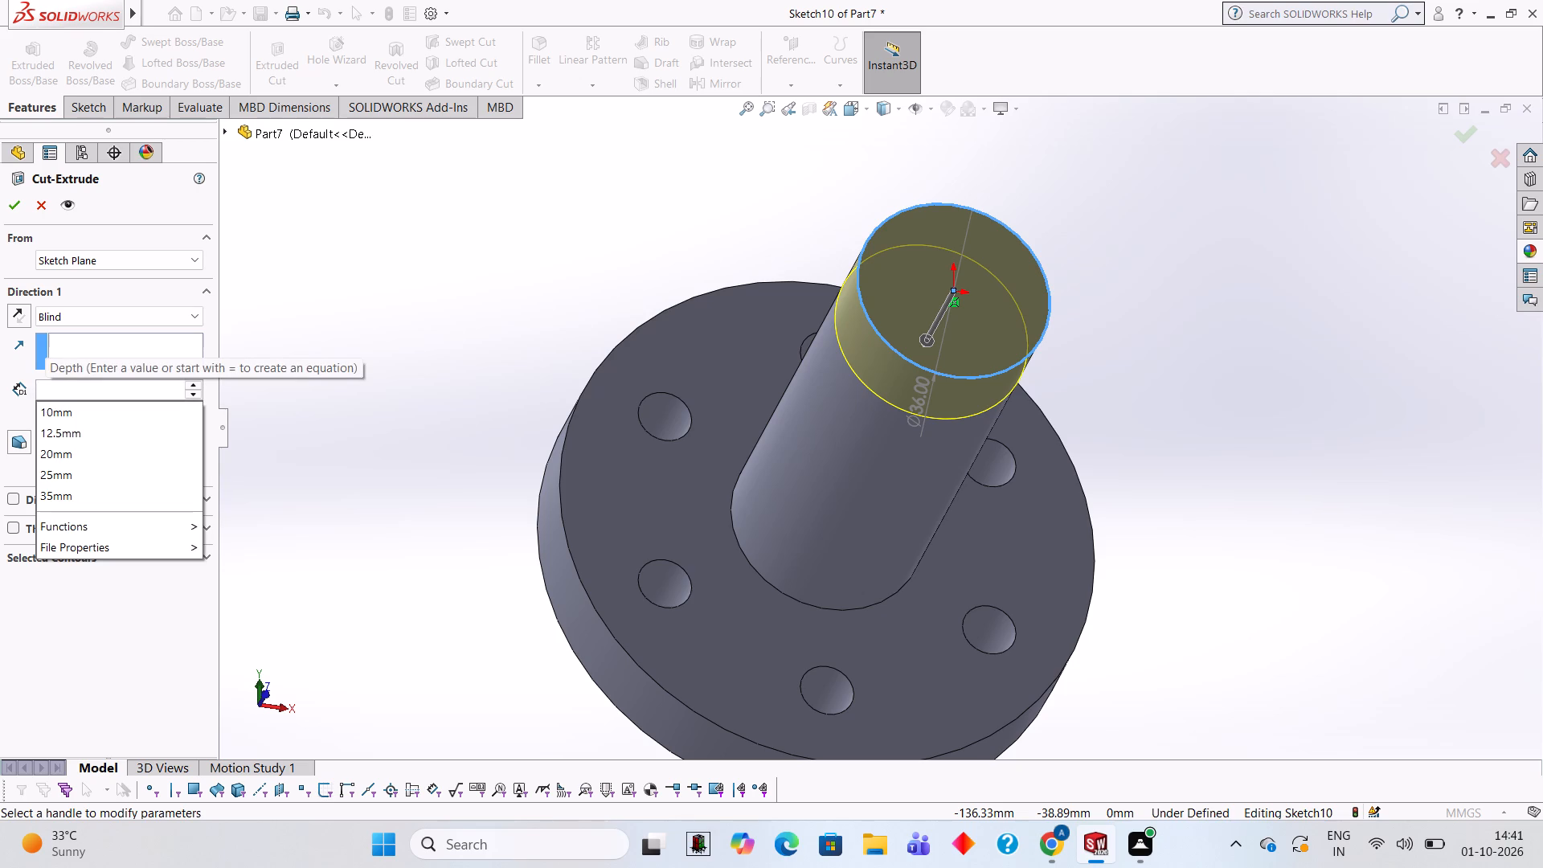
pyautogui.write('100')
pyautogui.press('Return')
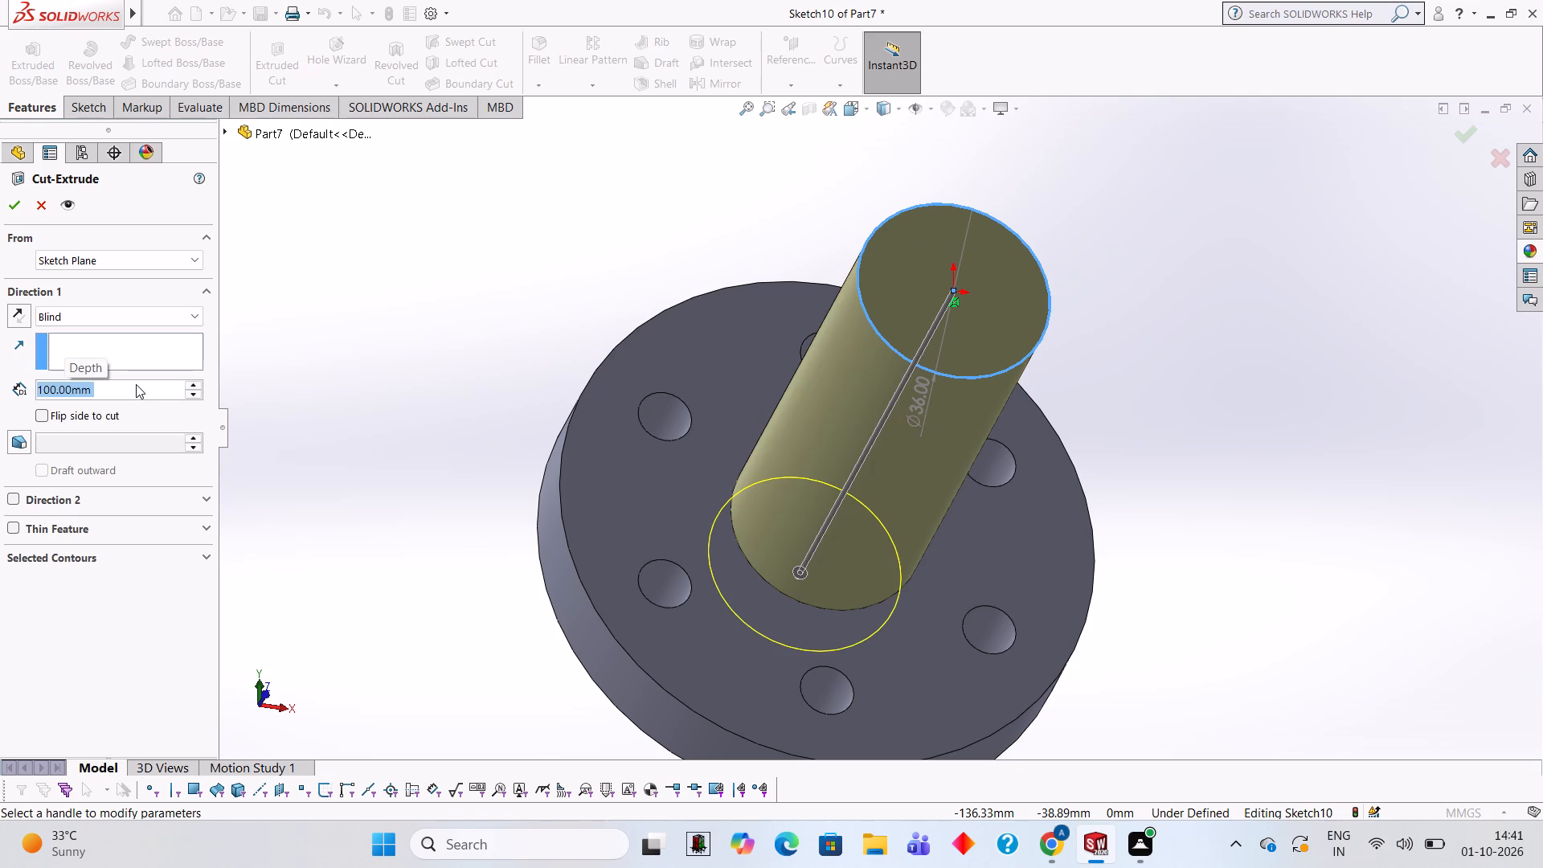
# Set the cut depth to 85 mm and complete the cut, removing the shaft down to the flange face.
pyautogui.moveTo(635, 489); pyautogui.dragTo(820, 581, button='middle')
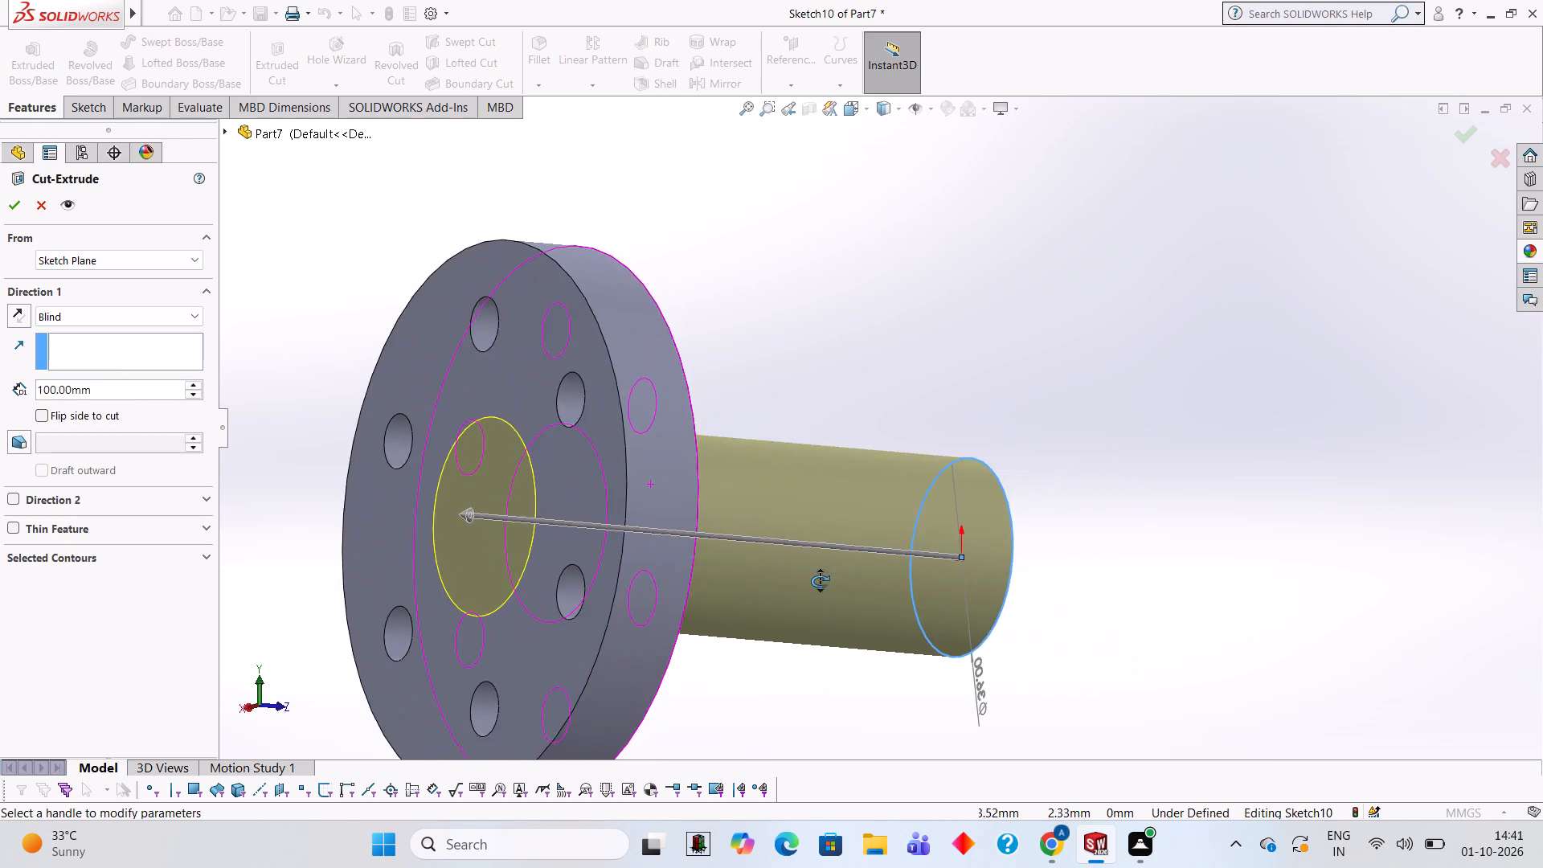
pyautogui.moveTo(820, 581); pyautogui.dragTo(738, 544, button='middle')
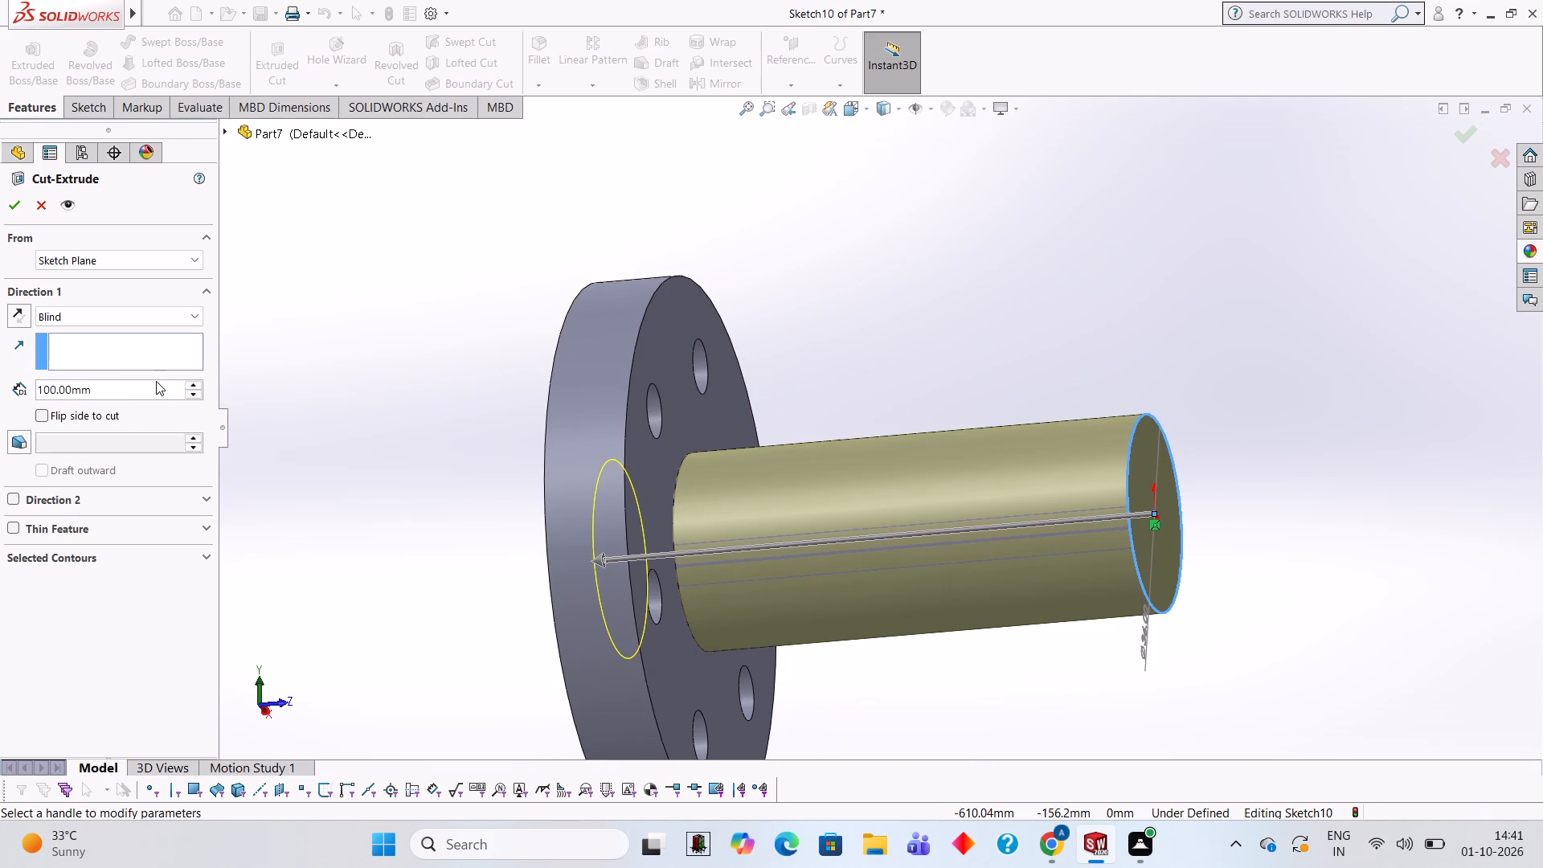
pyautogui.click(145, 384)
pyautogui.press('BackSpace')
pyautogui.press('BackSpace')
pyautogui.press('BackSpace')
pyautogui.press('BackSpace')
pyautogui.press('BackSpace')
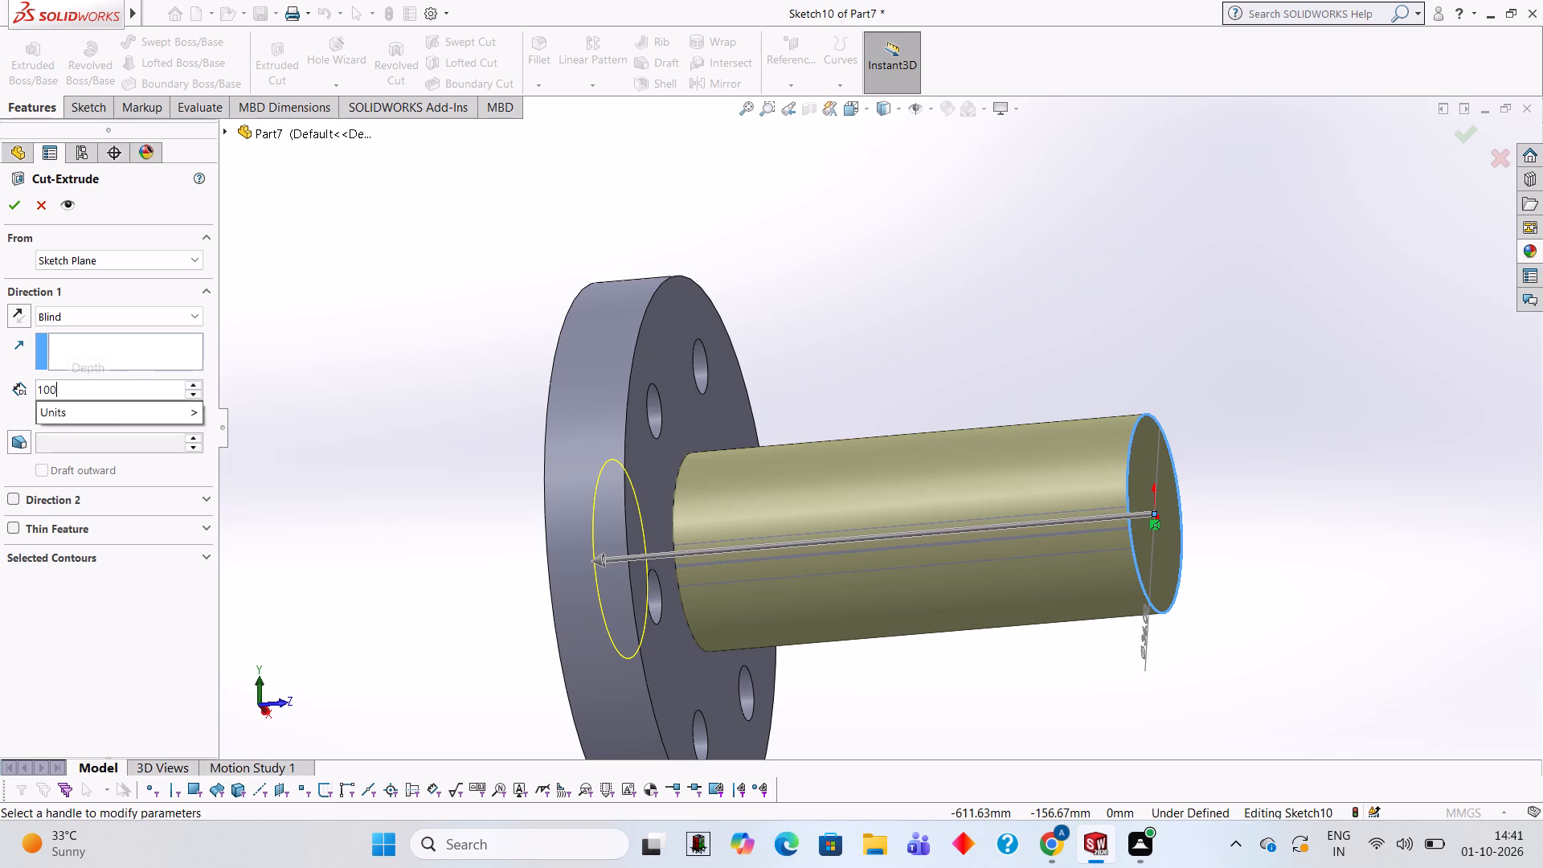
pyautogui.press('BackSpace')
pyautogui.press('BackSpace')
pyautogui.press('BackSpace')
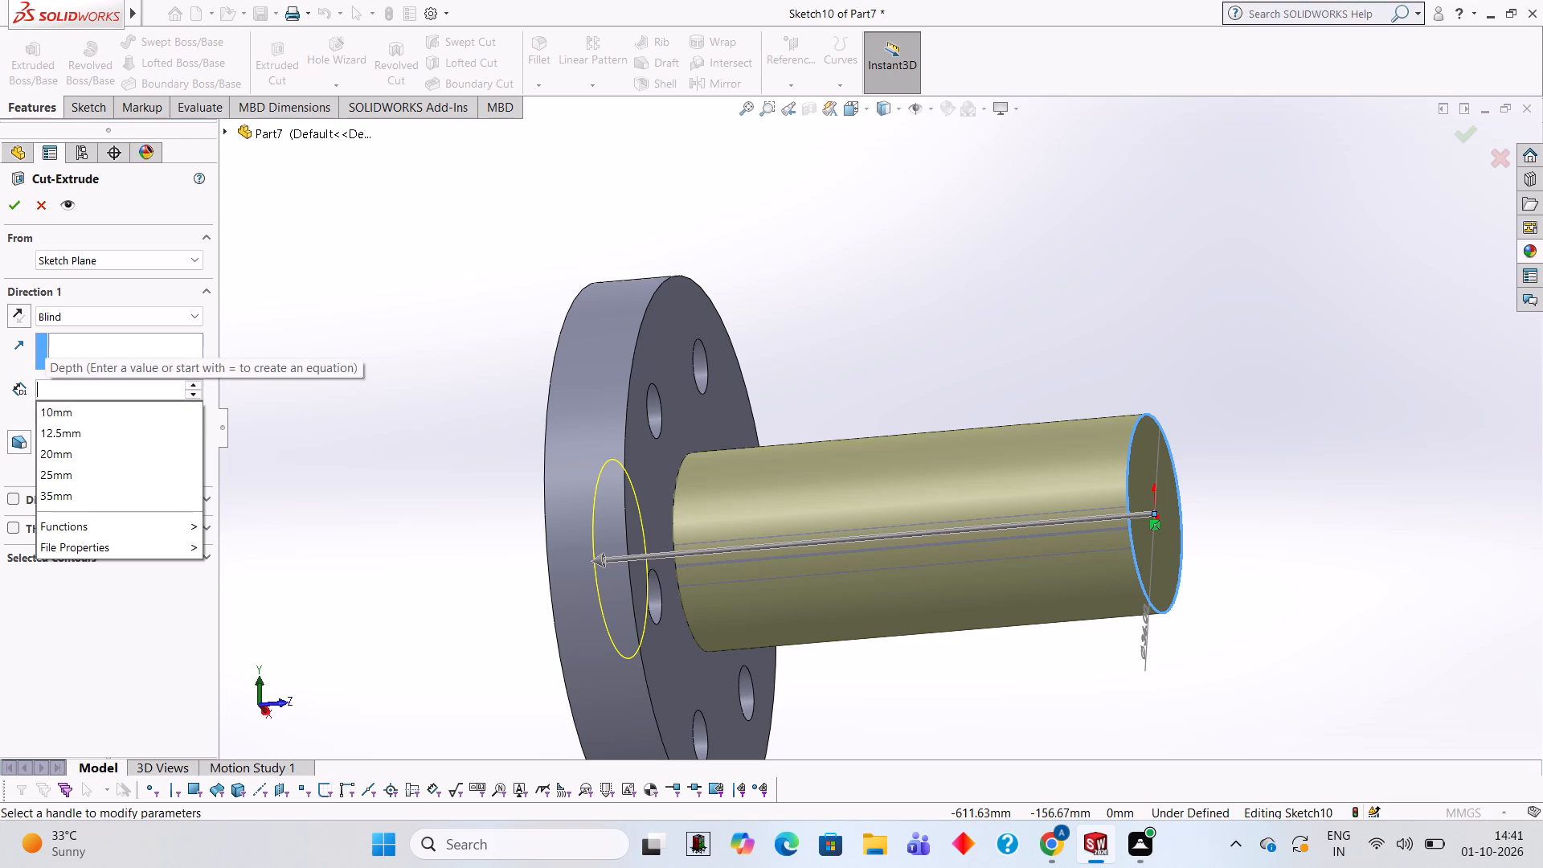
pyautogui.write('85')
pyautogui.press('Return')
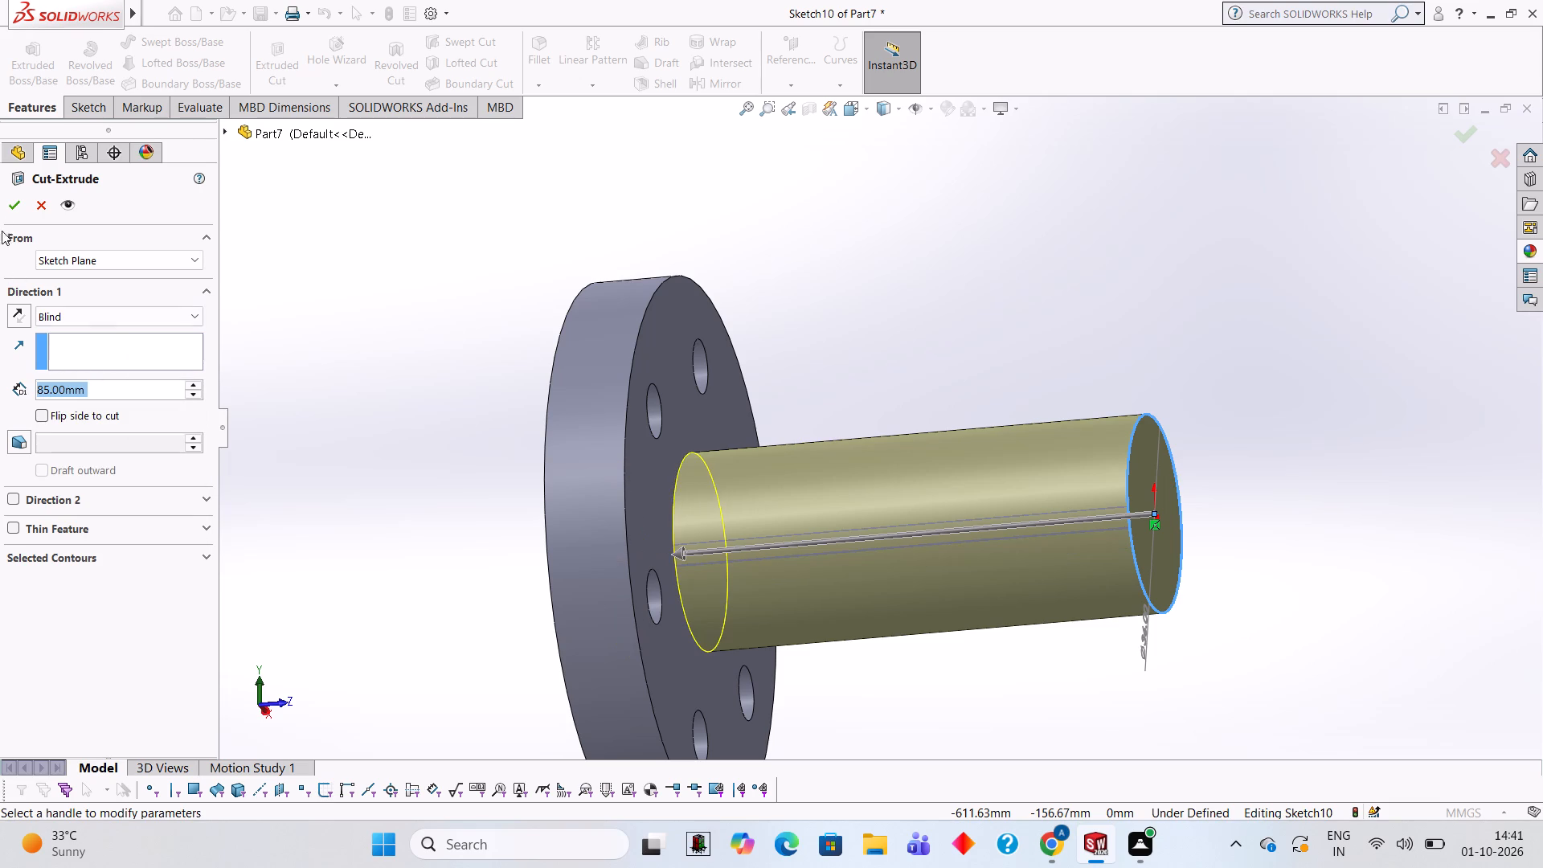
pyautogui.click(7, 215)
pyautogui.click(406, 362)
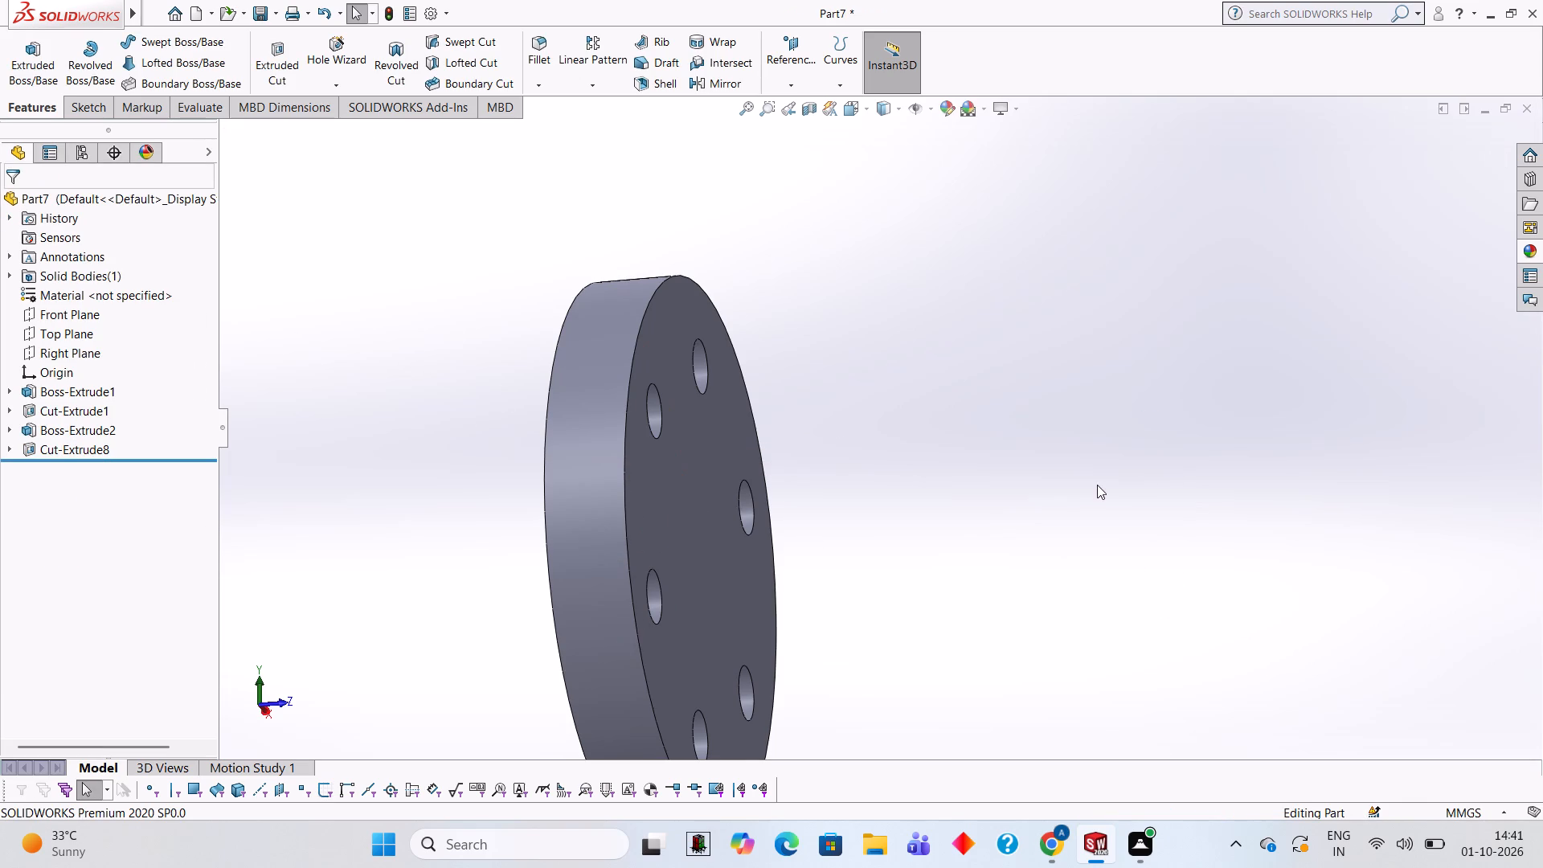
# On the flange's front face, sketch a 50 mm diameter circle centred on the origin.
pyautogui.moveTo(1069, 470); pyautogui.dragTo(1021, 463, button='middle')
pyautogui.click(632, 524)
pyautogui.click(698, 481)
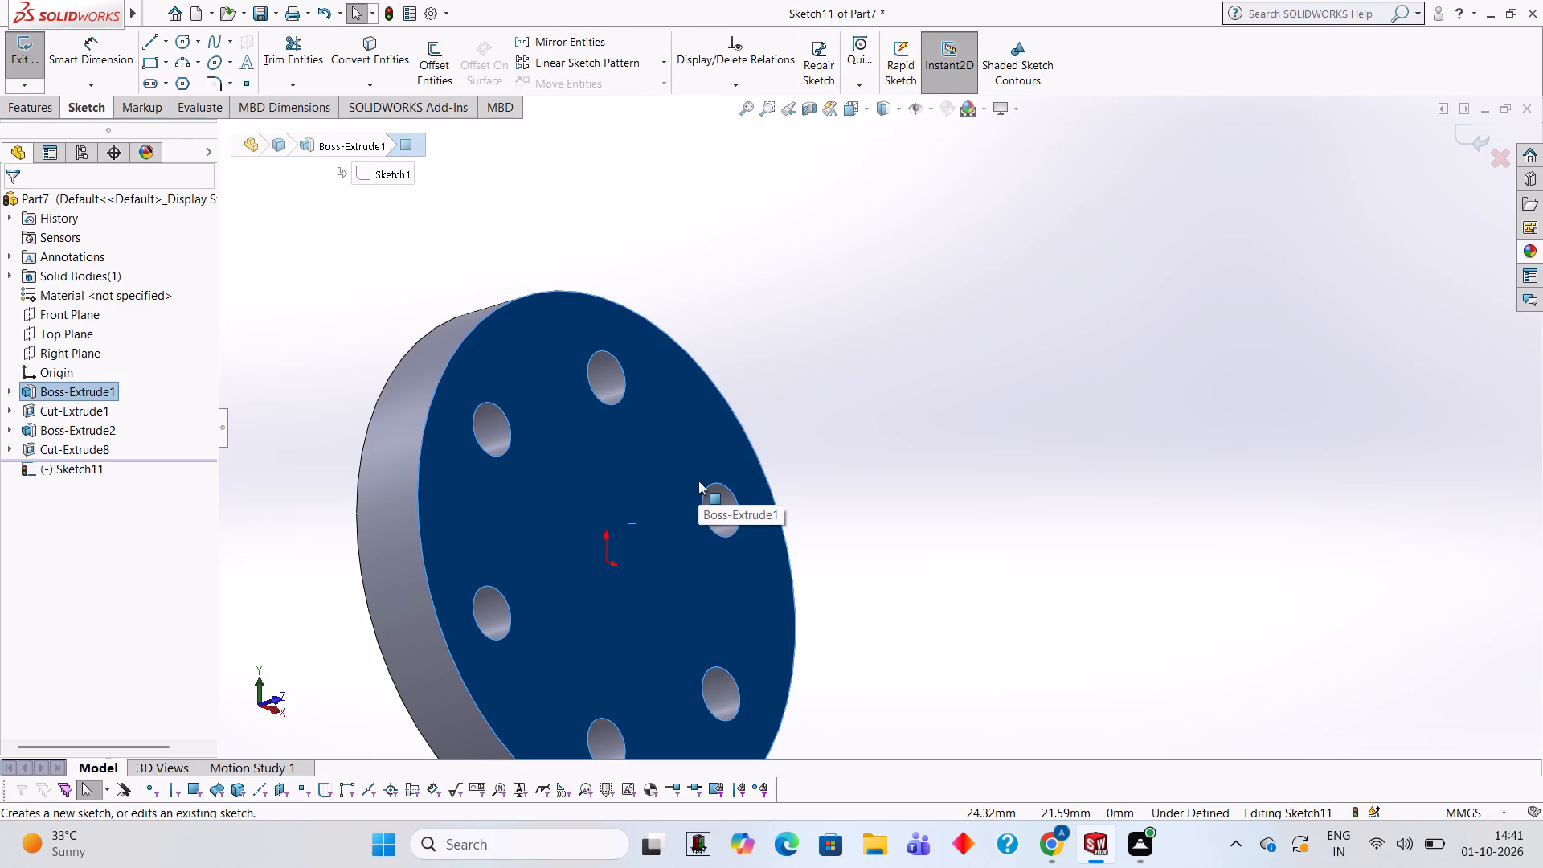
pyautogui.hotkey('ctrl', '8')
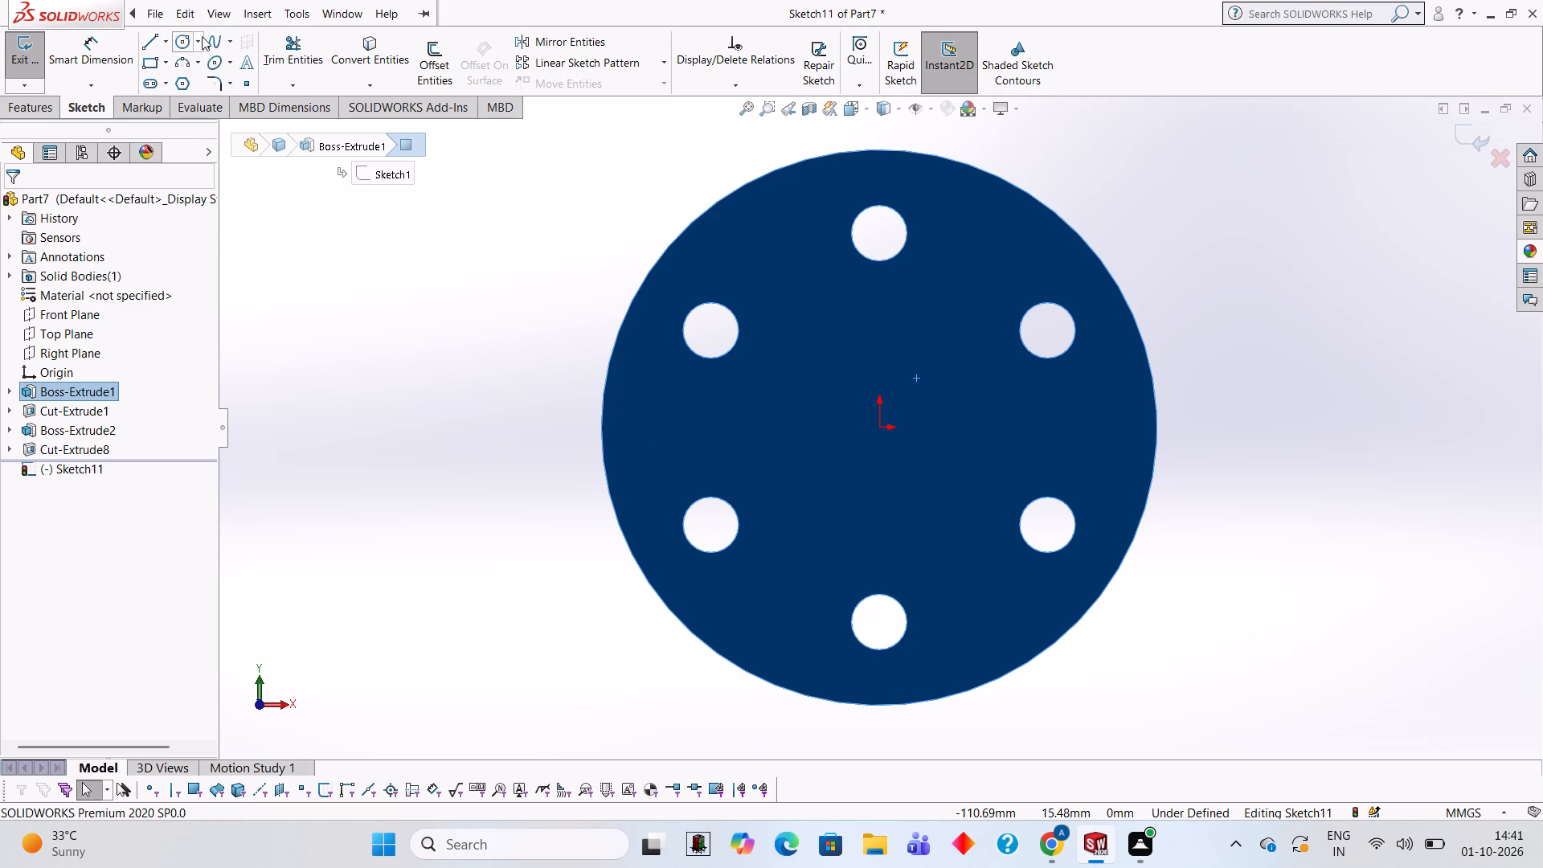
pyautogui.click(179, 44)
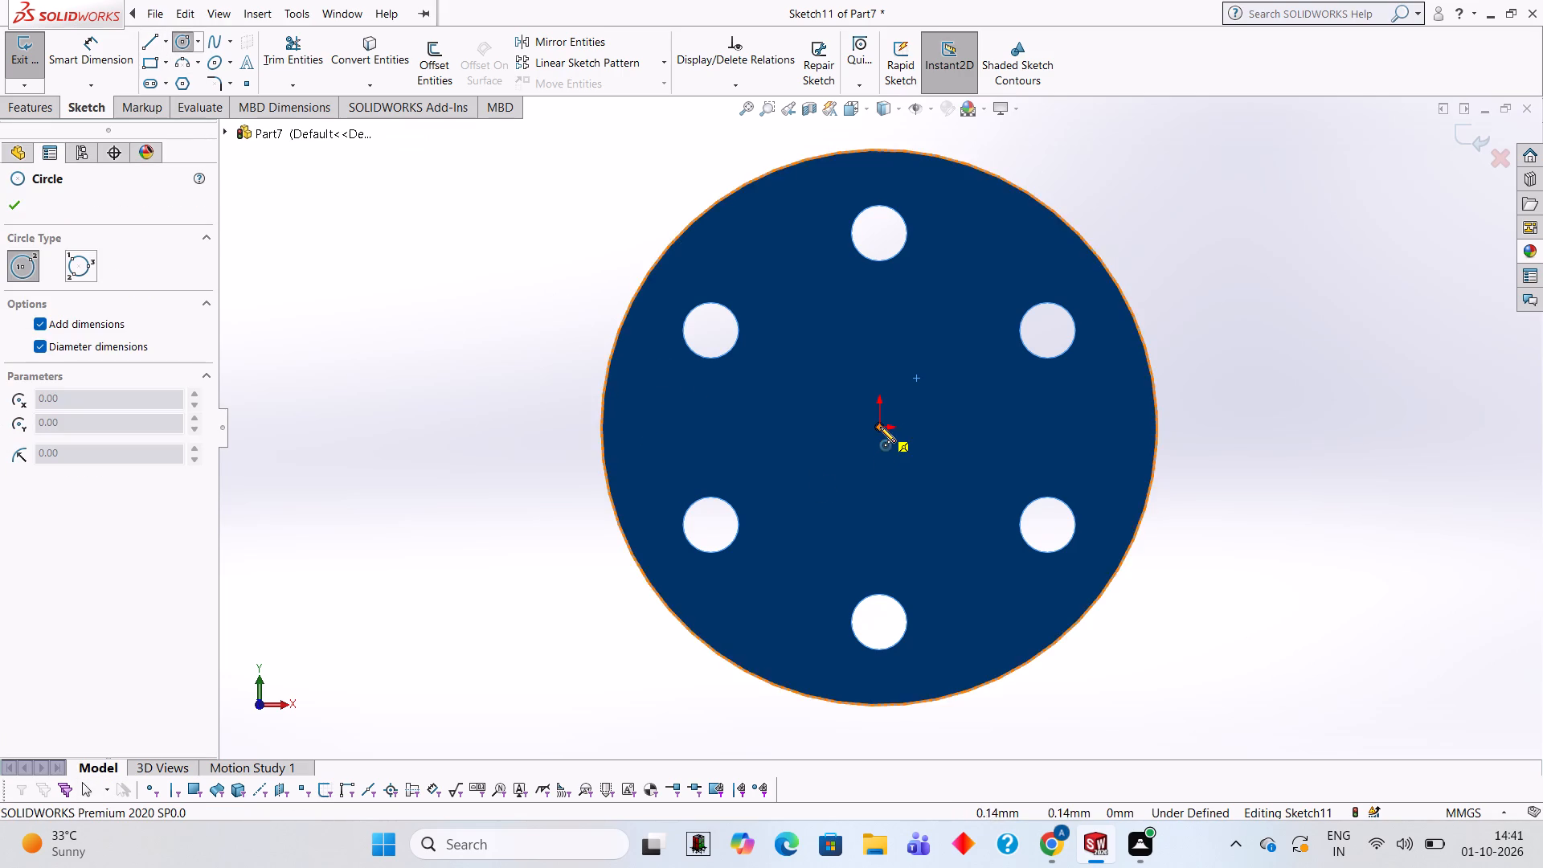
pyautogui.click(880, 427)
pyautogui.write('50')
pyautogui.press('Return')
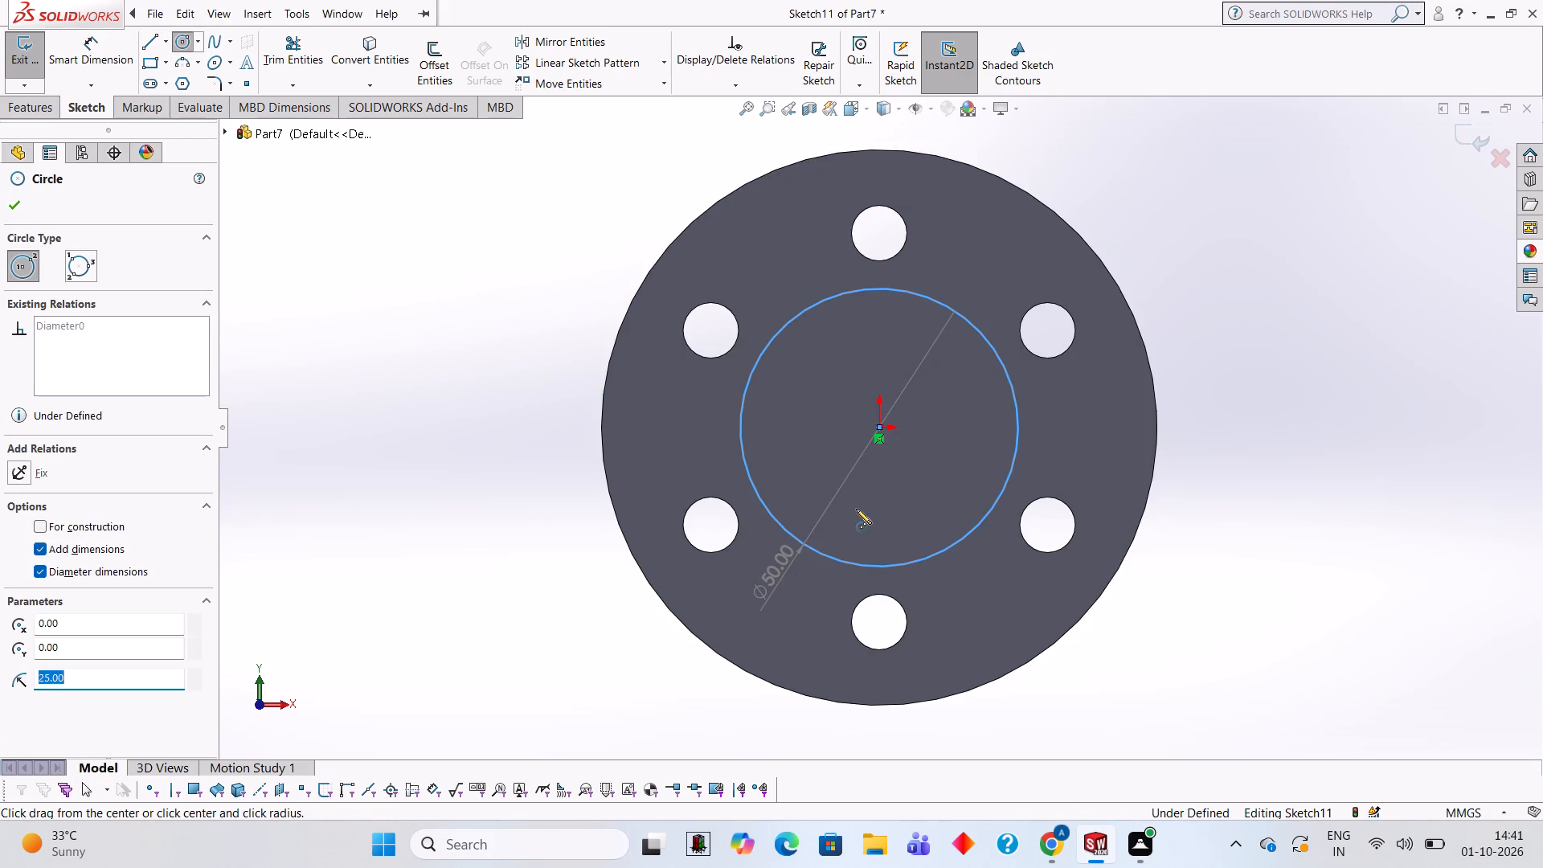
# Extrude the 50 mm circle 85 mm outward from the flange as a merged boss.
pyautogui.click(43, 117)
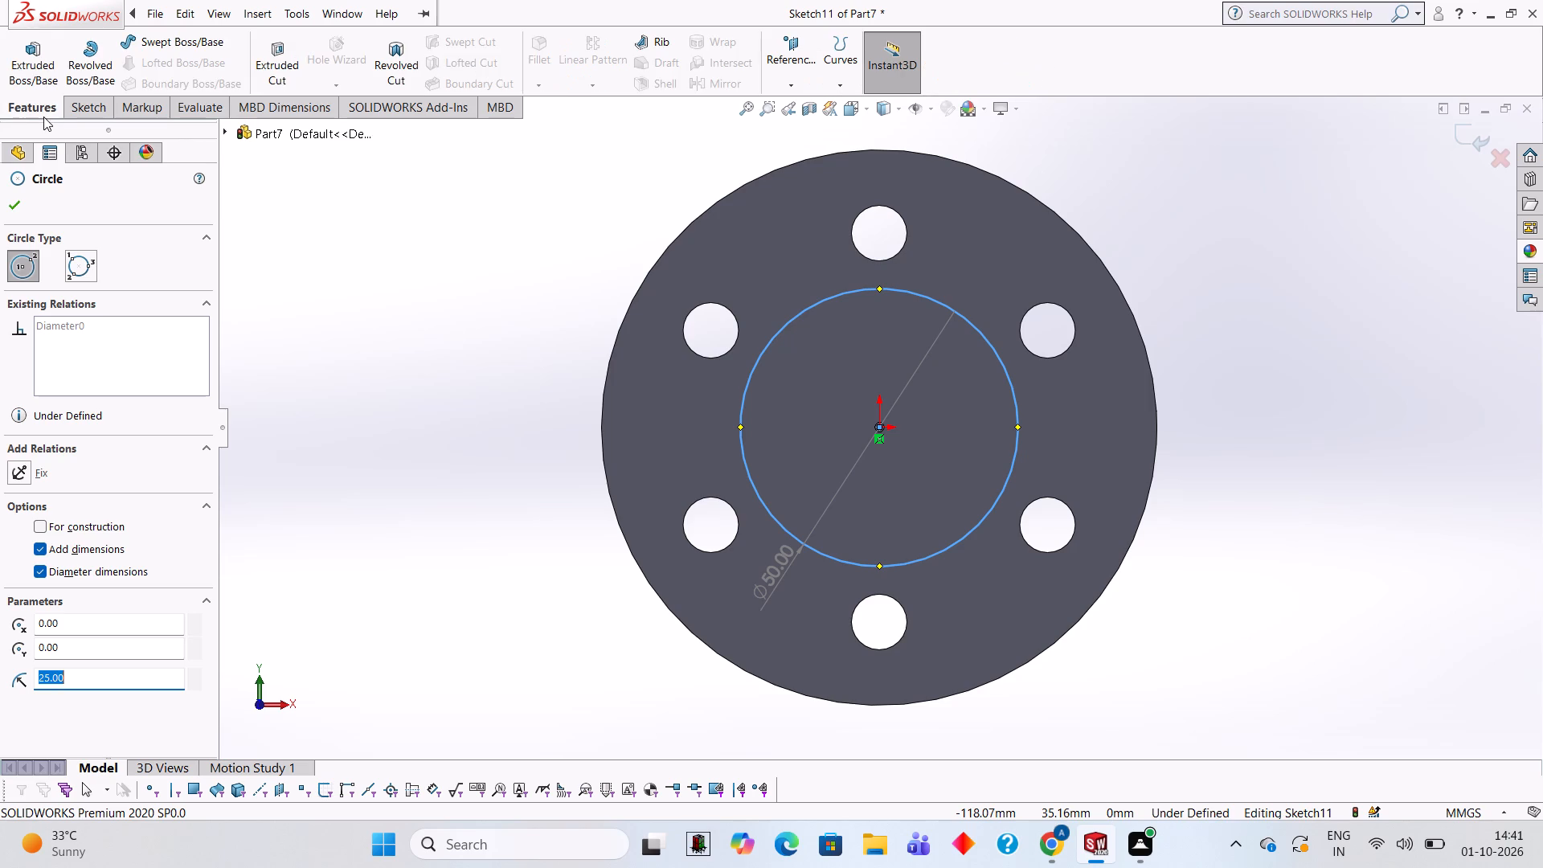
pyautogui.click(42, 72)
pyautogui.click(19, 215)
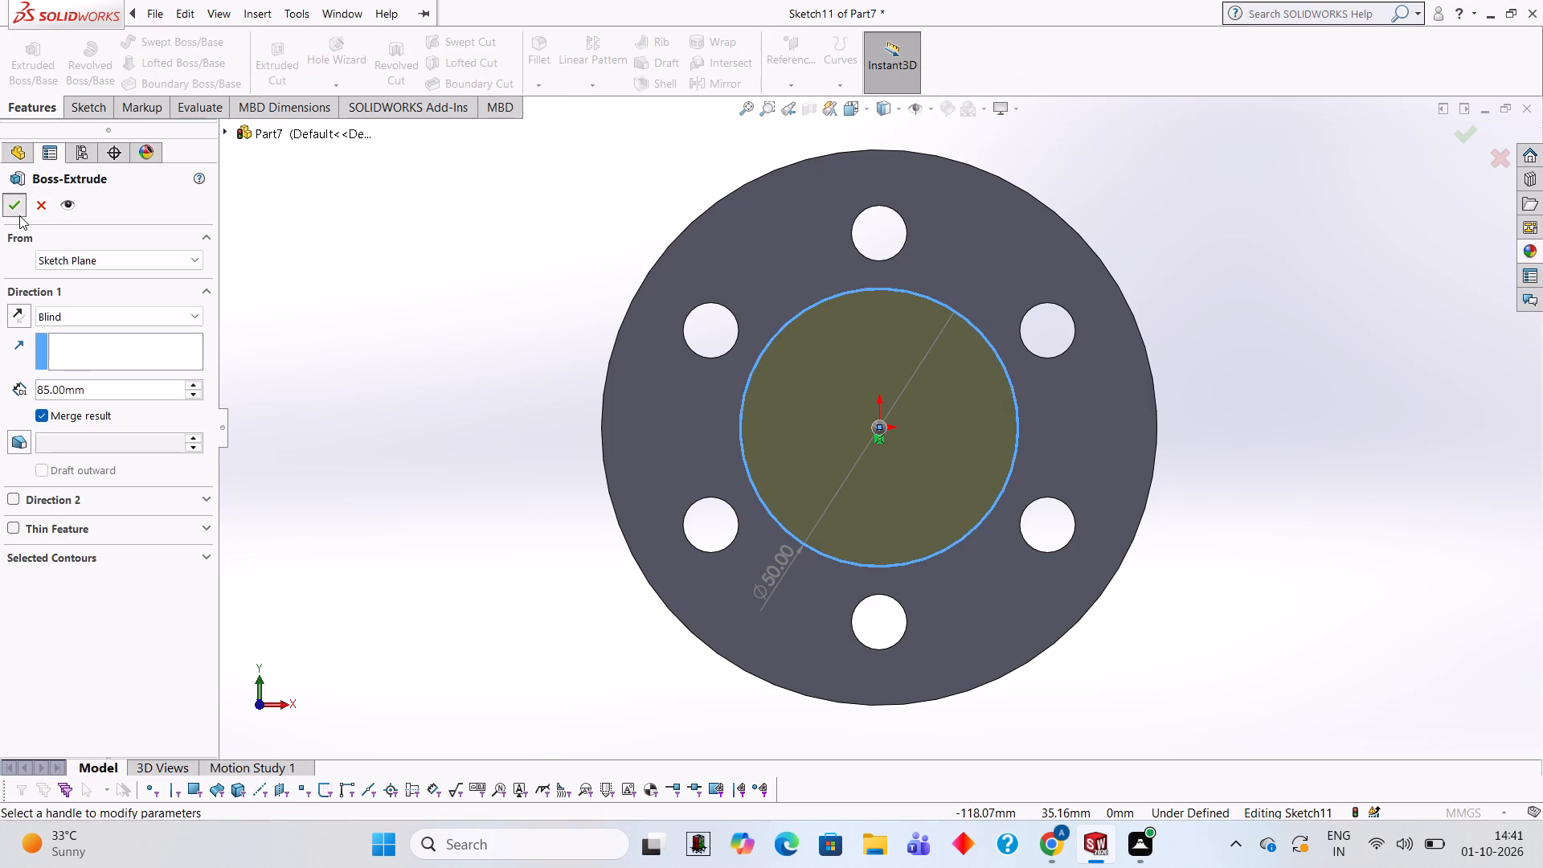
pyautogui.click(307, 334)
# On the shaft's end face, sketch a vertical line 50 mm up from the origin, continued by a 100 mm line straight down.
pyautogui.moveTo(497, 530); pyautogui.dragTo(511, 410, button='middle')
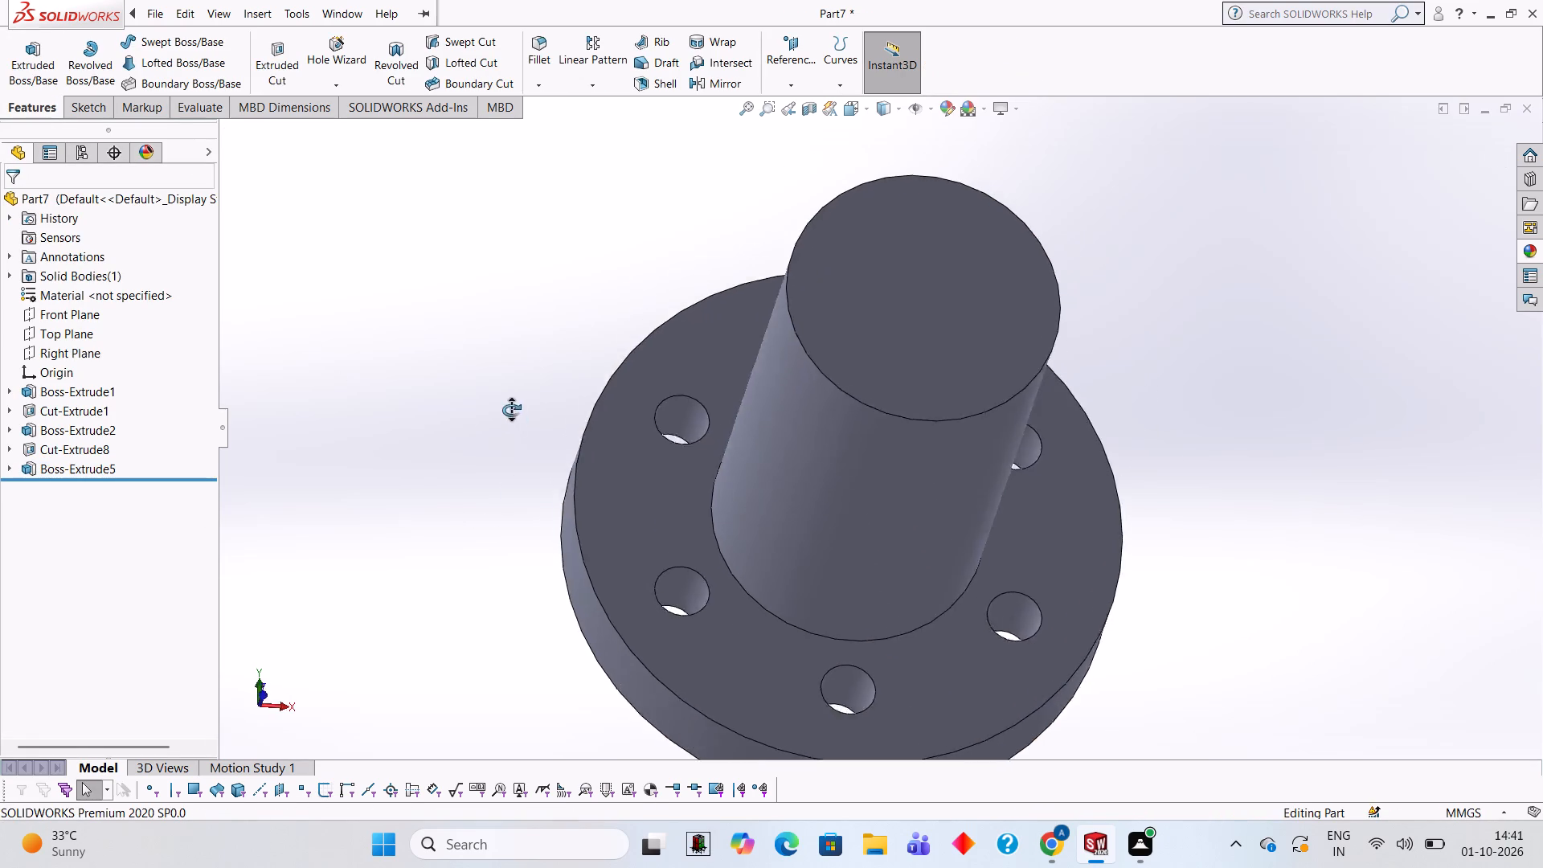
pyautogui.moveTo(511, 410); pyautogui.dragTo(510, 489, button='middle')
pyautogui.middleClick(506, 541)
pyautogui.moveTo(488, 446); pyautogui.dragTo(470, 477, button='middle')
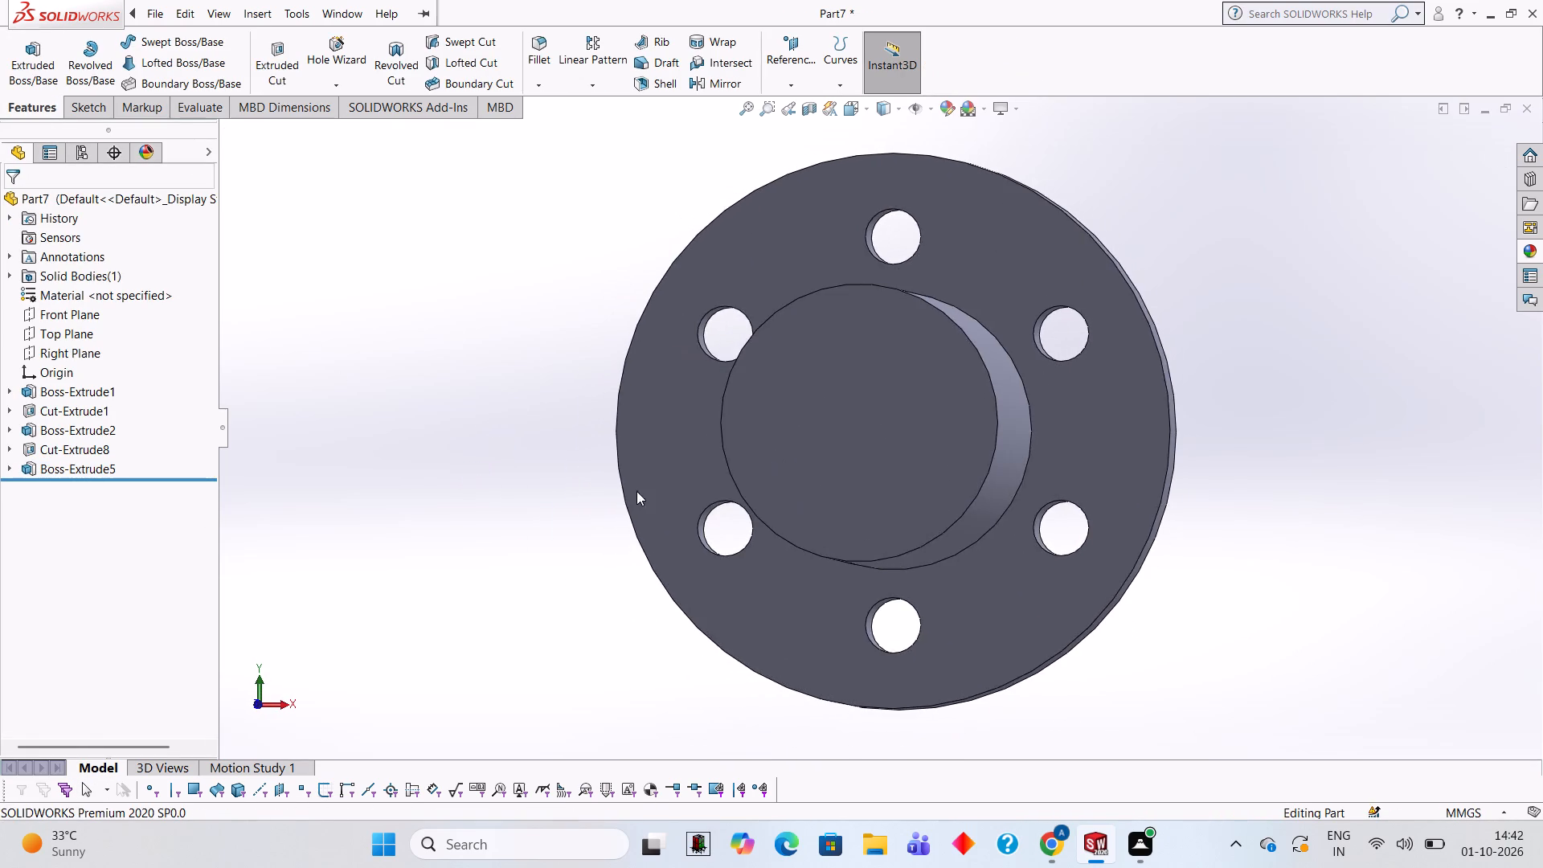
pyautogui.click(809, 411)
pyautogui.click(885, 364)
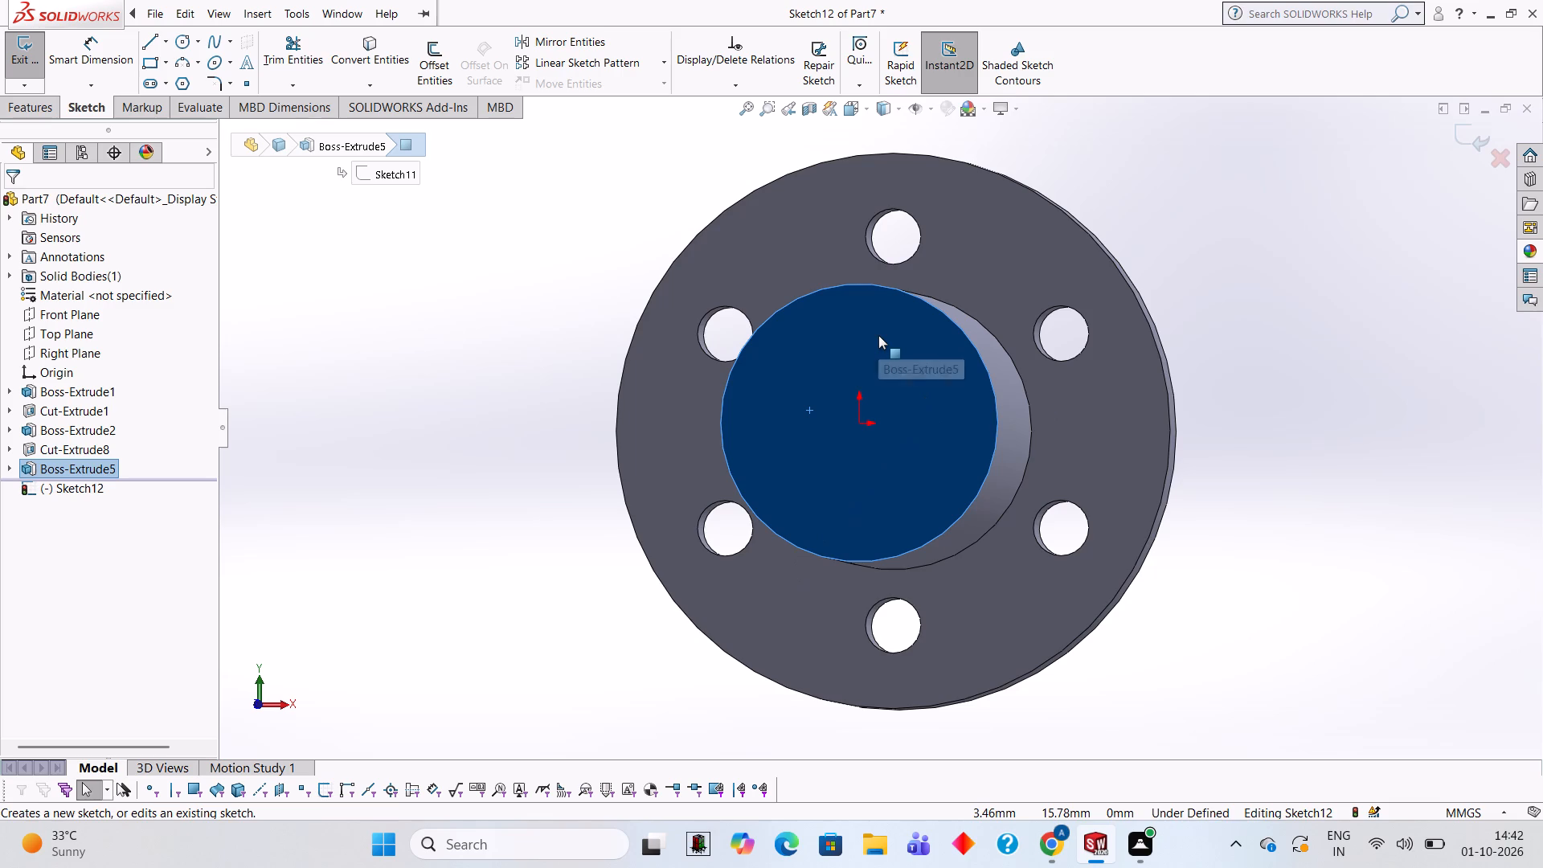
pyautogui.hotkey('ctrl', '8')
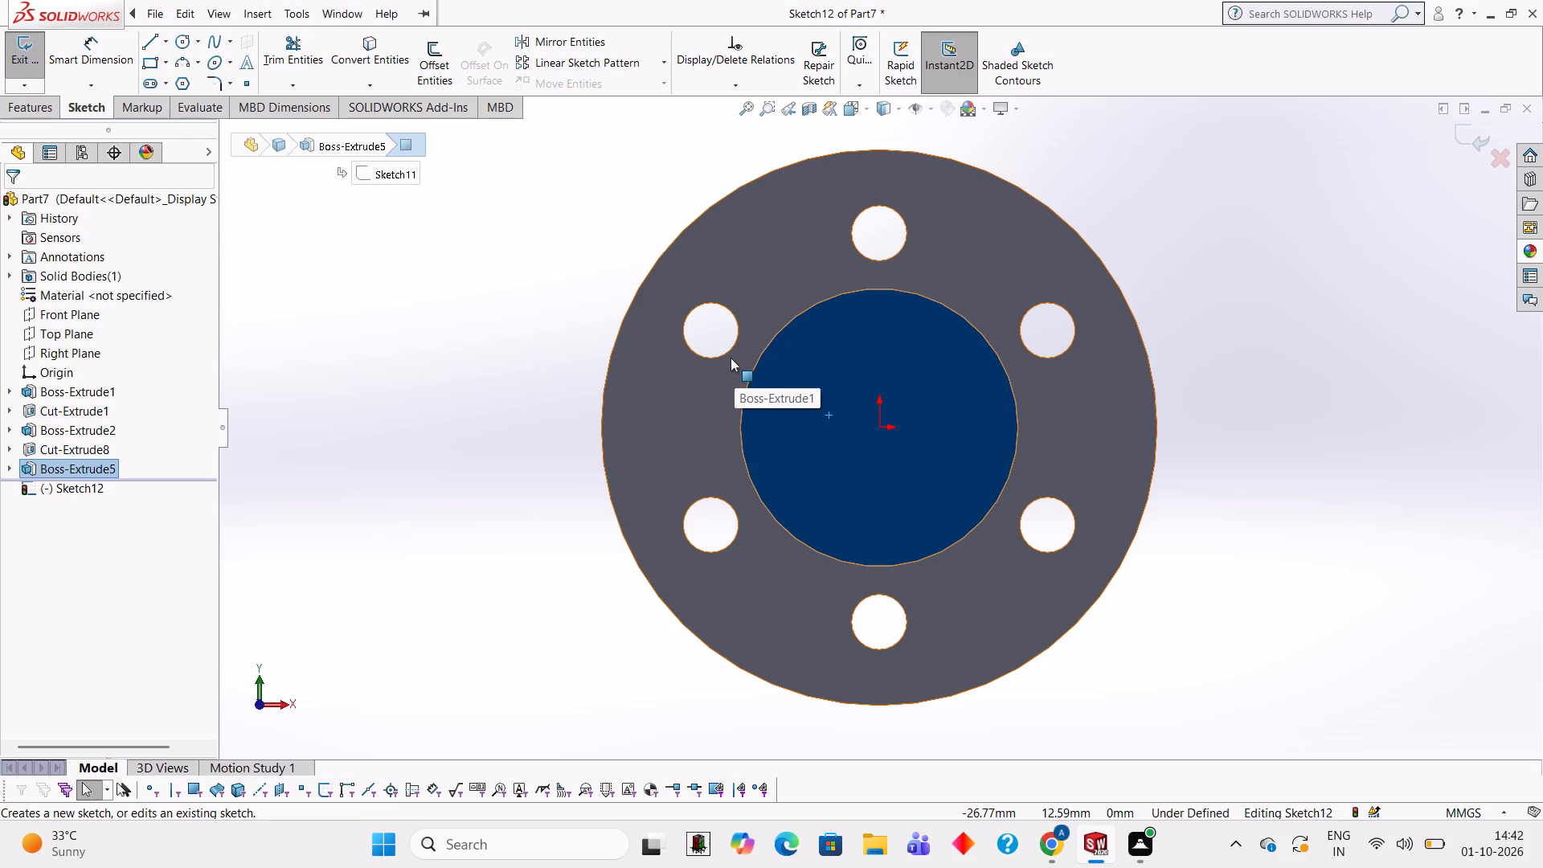
pyautogui.tripleClick(731, 357)
pyautogui.doubleClick(731, 357)
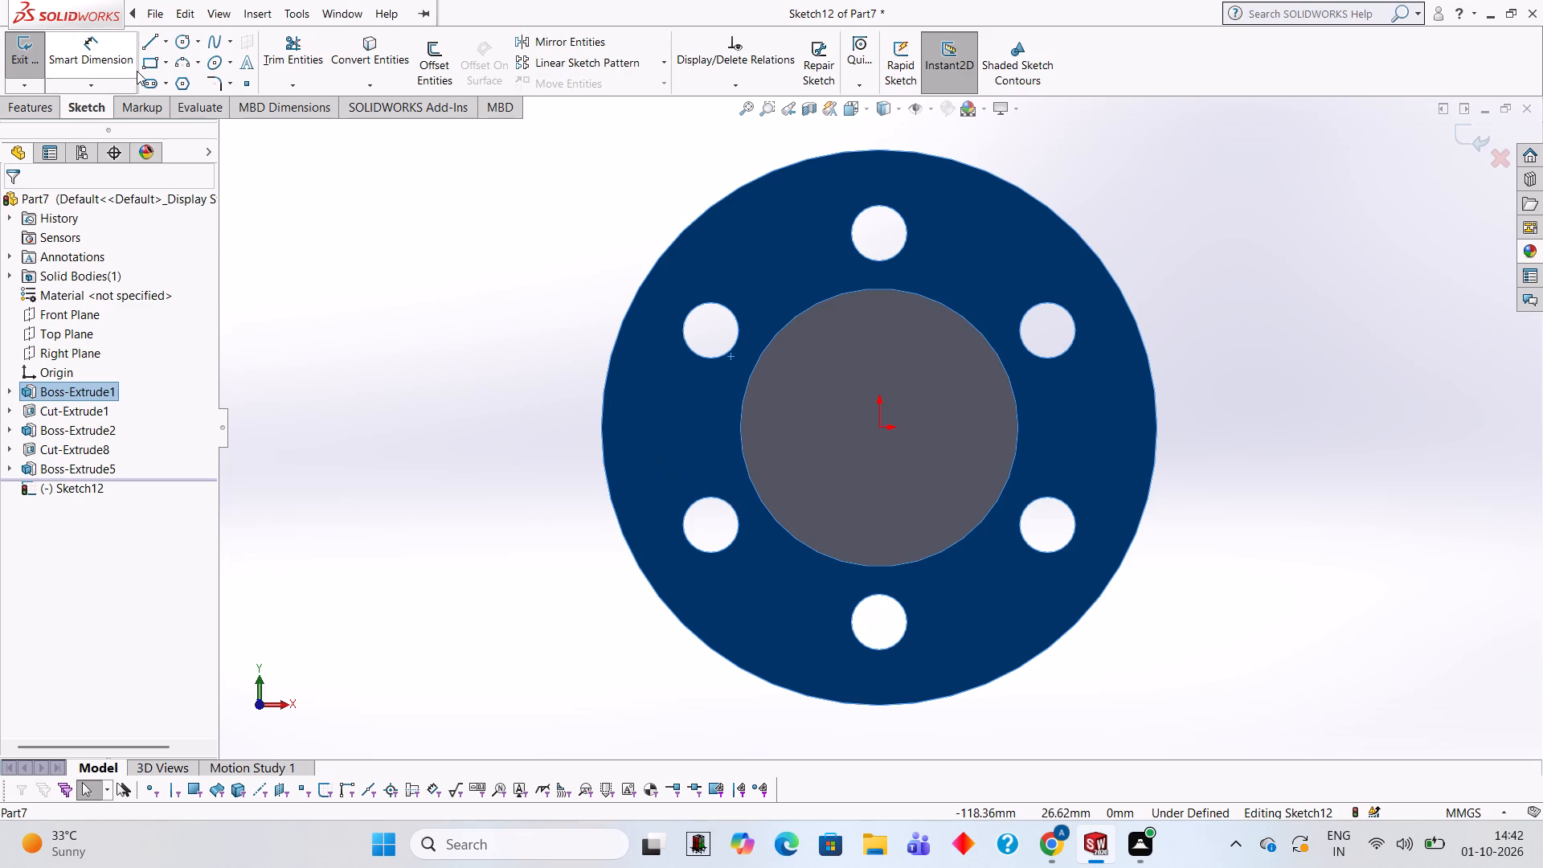
pyautogui.click(151, 49)
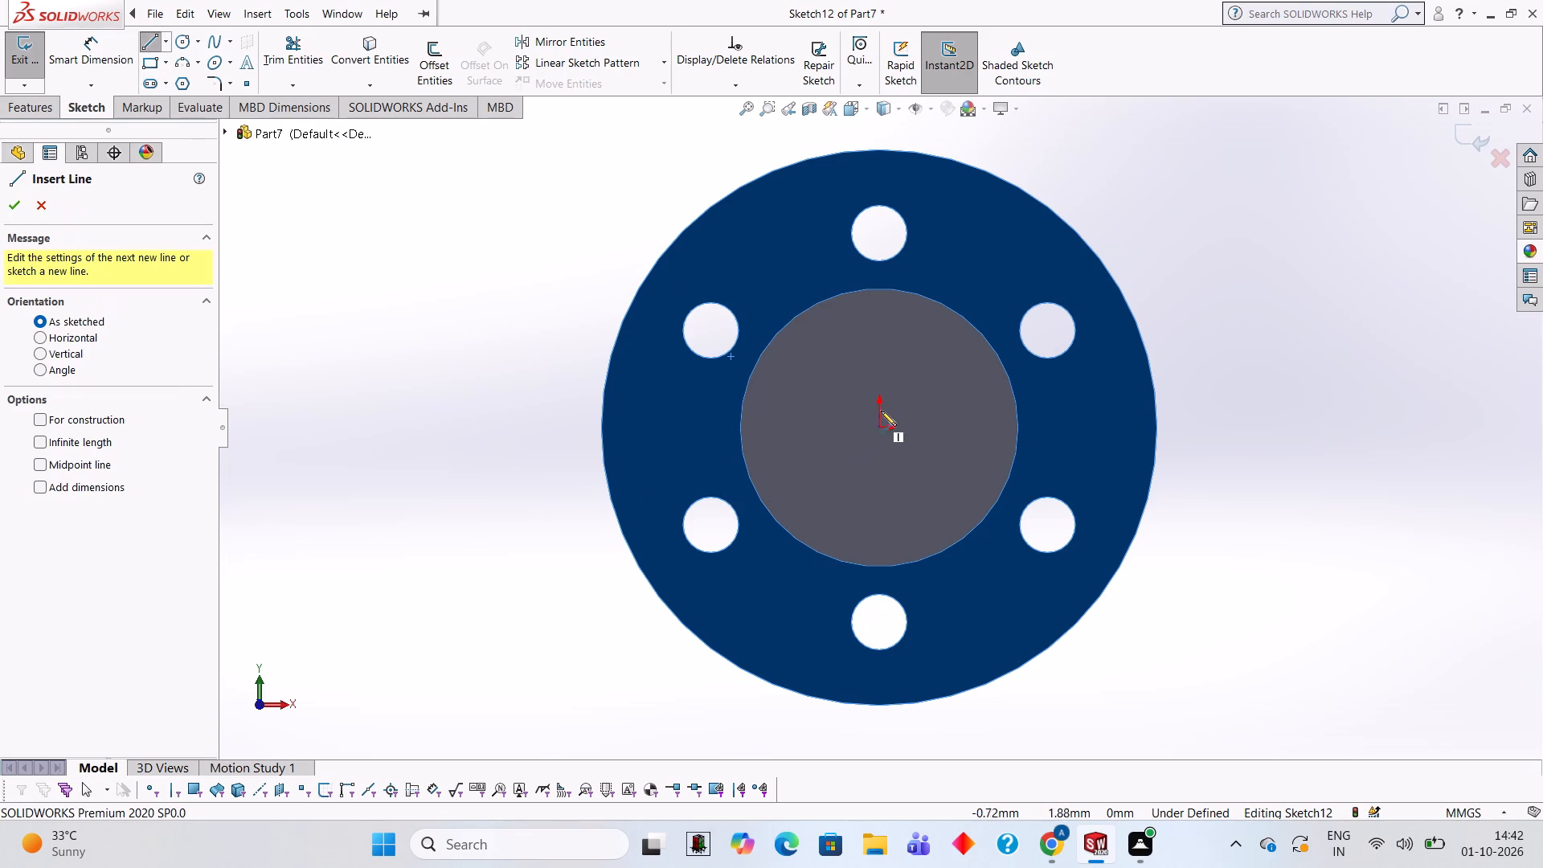
pyautogui.click(881, 430)
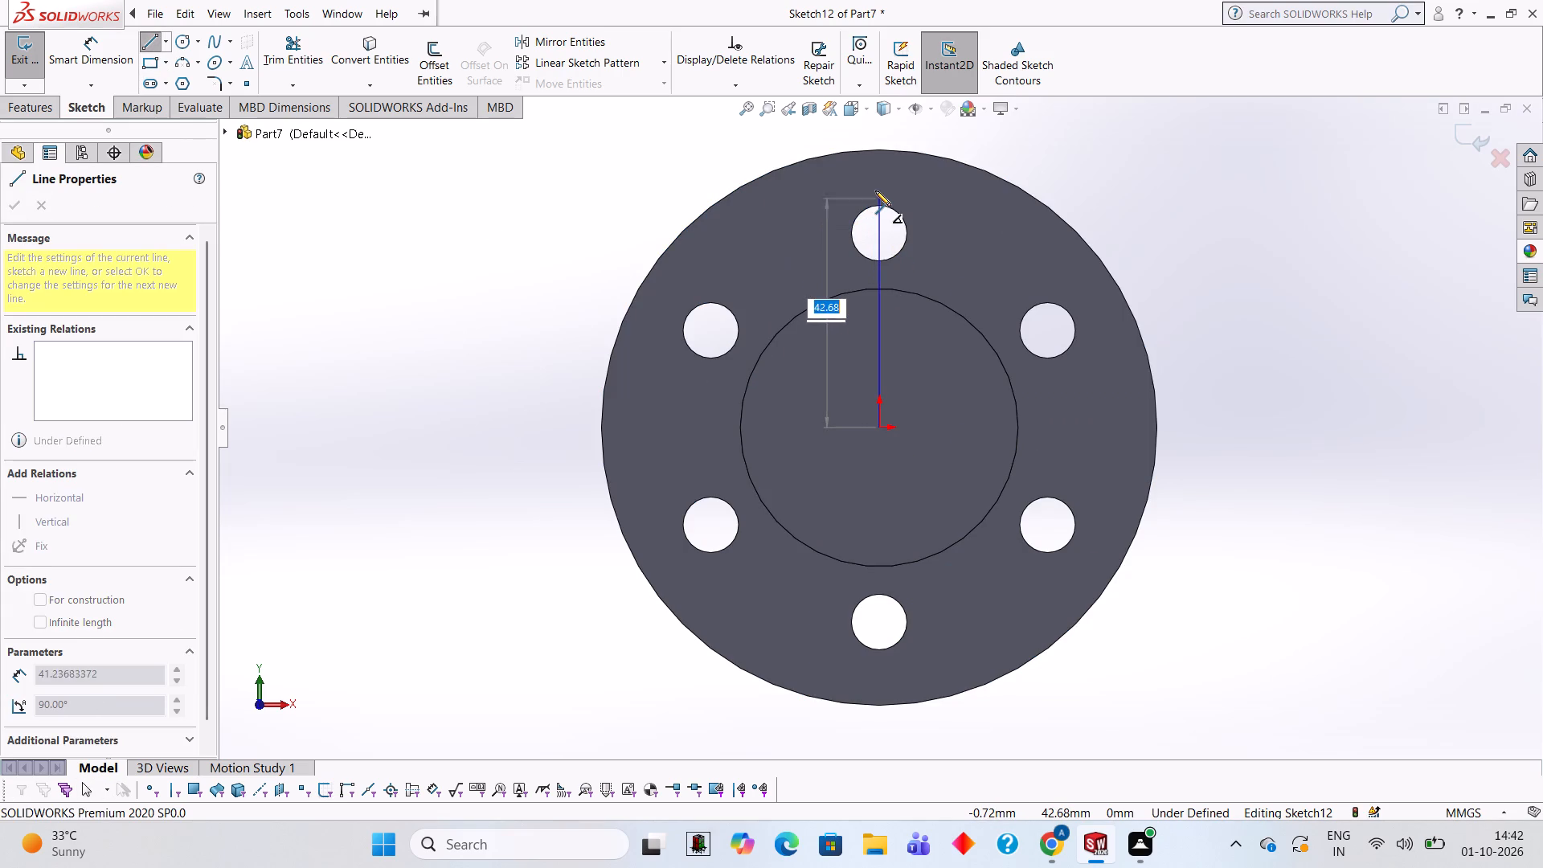
pyautogui.write('50')
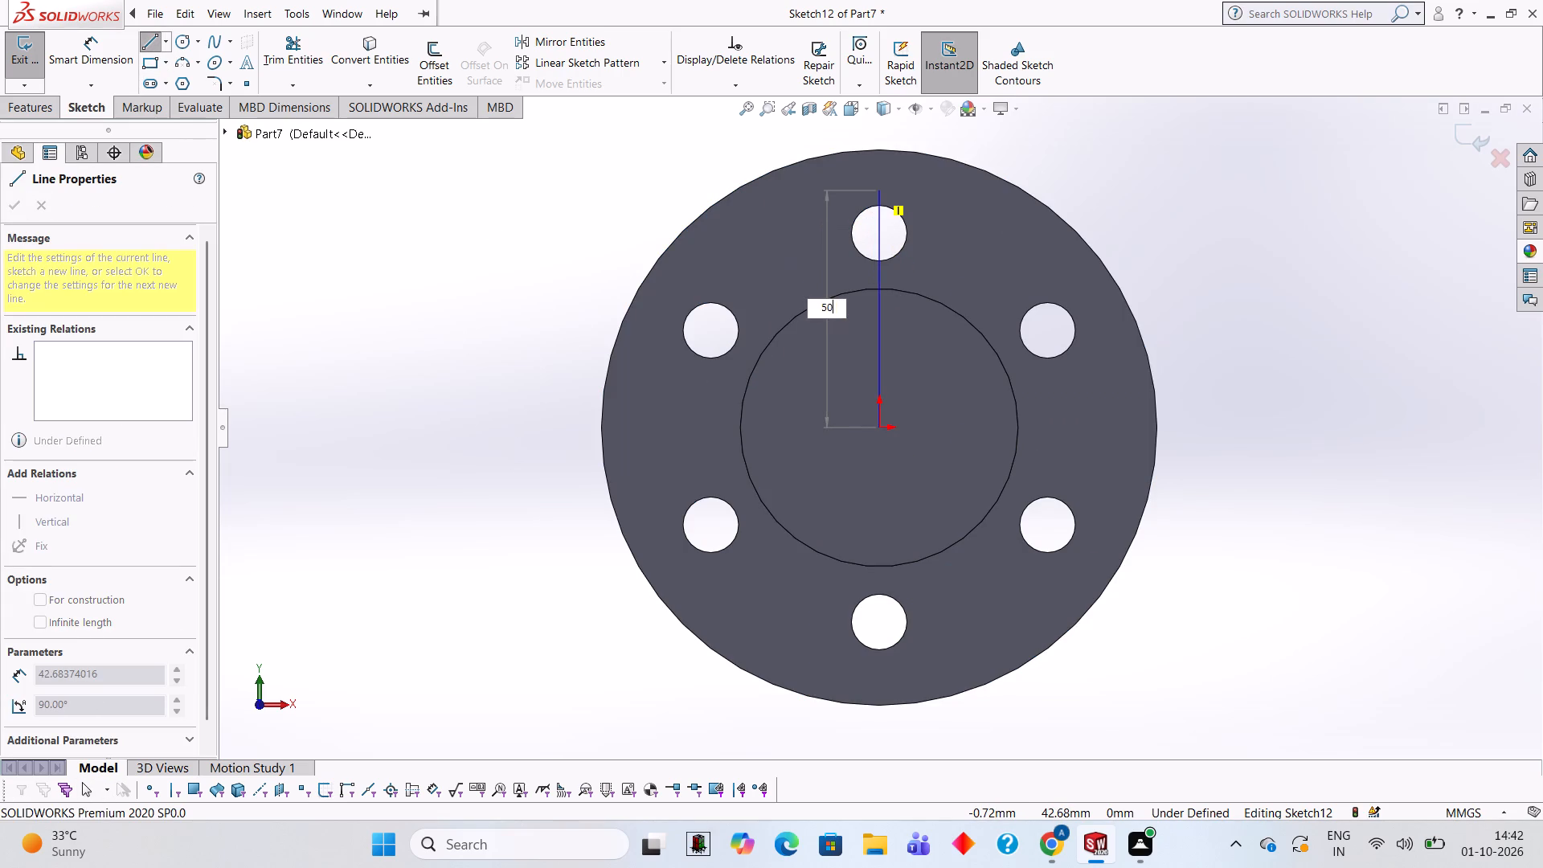
pyautogui.press('Return')
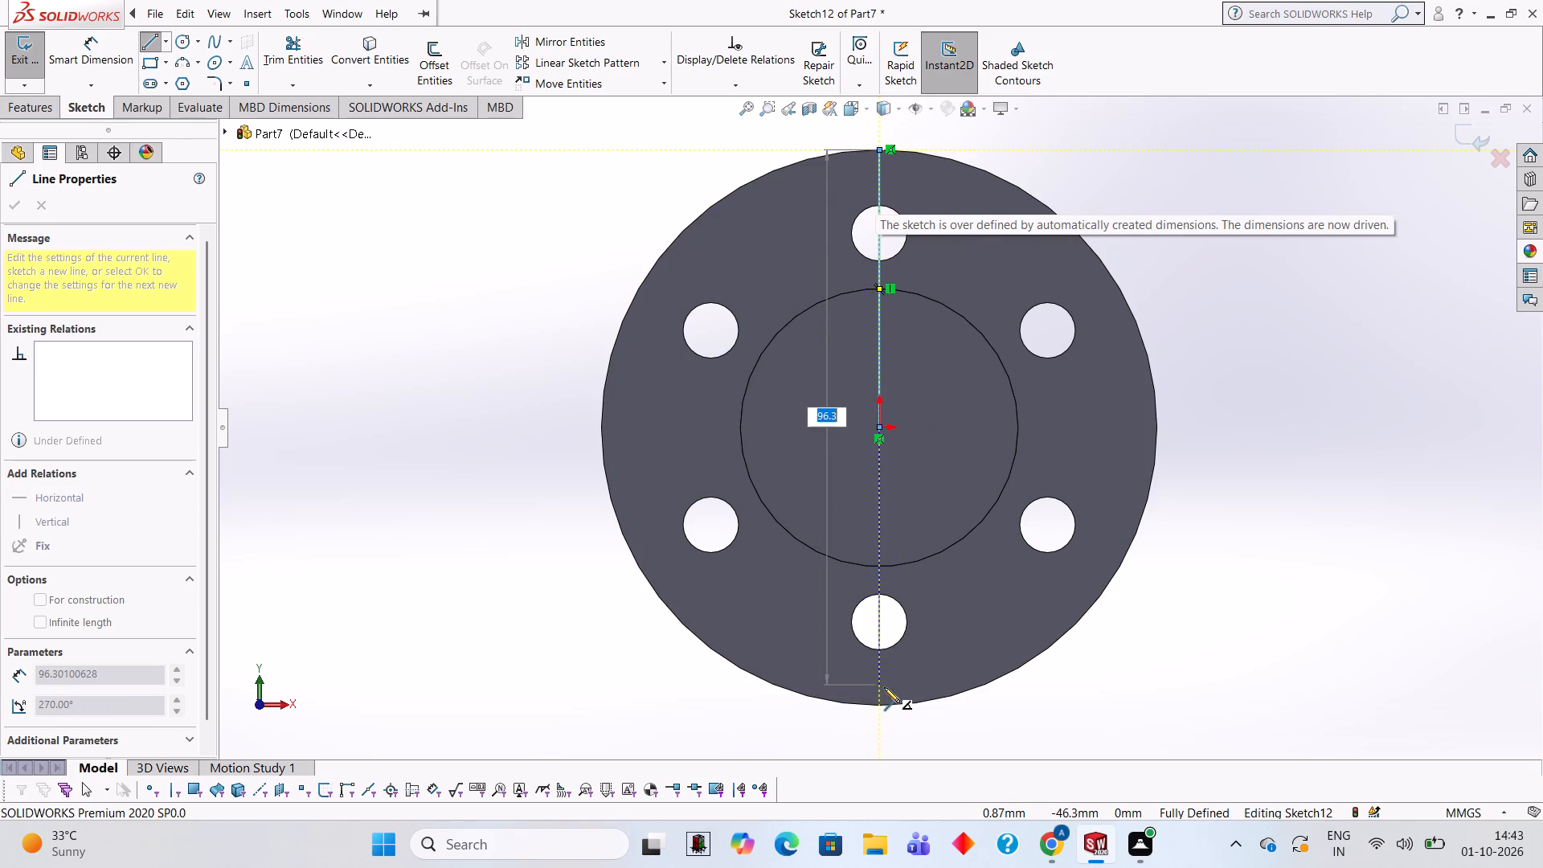
pyautogui.write('100')
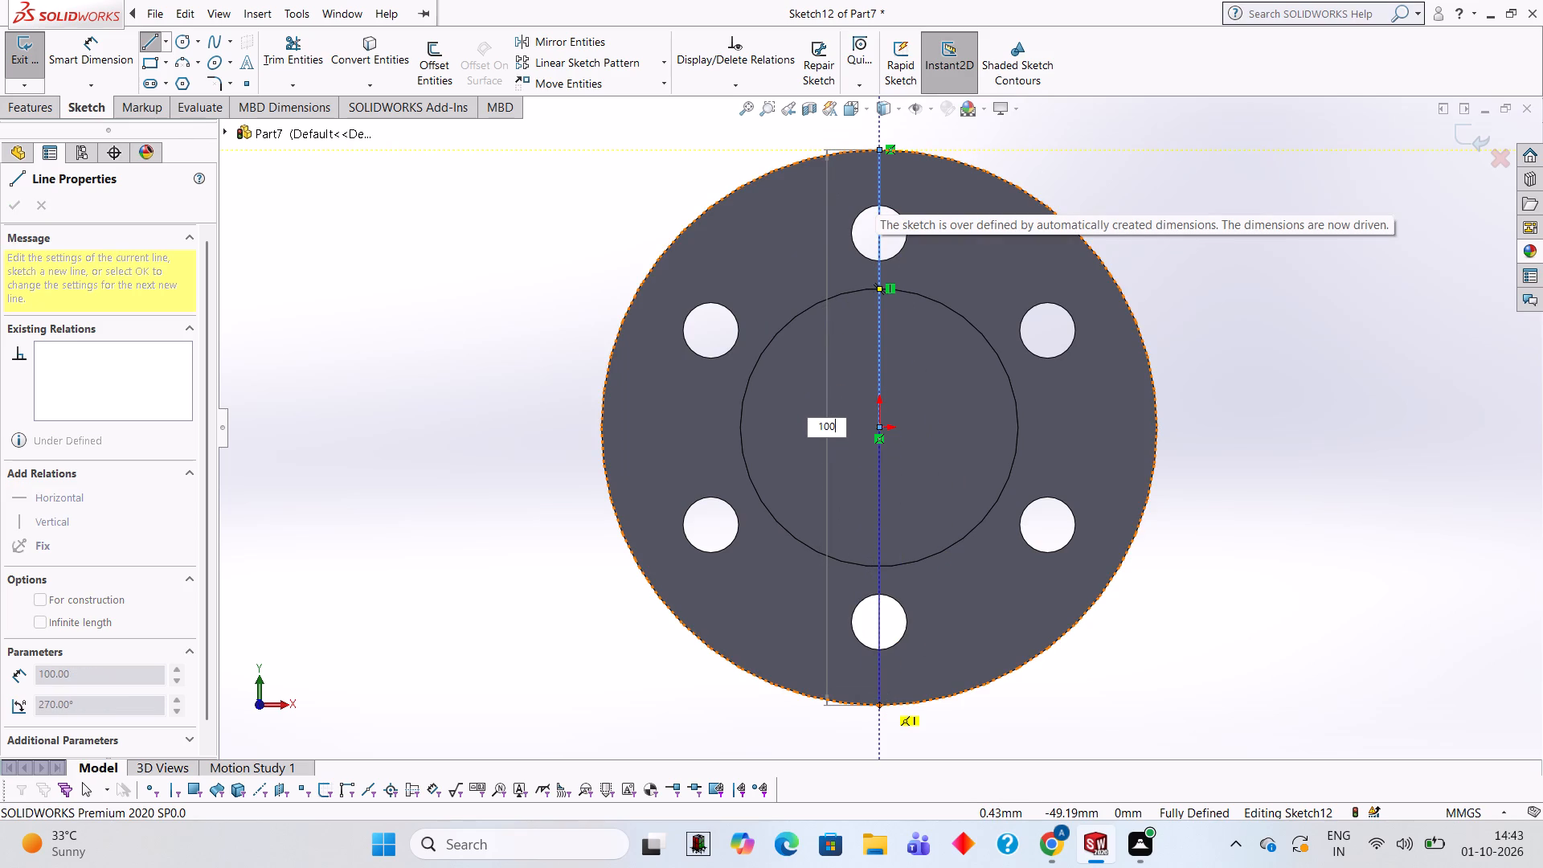
pyautogui.press('Return')
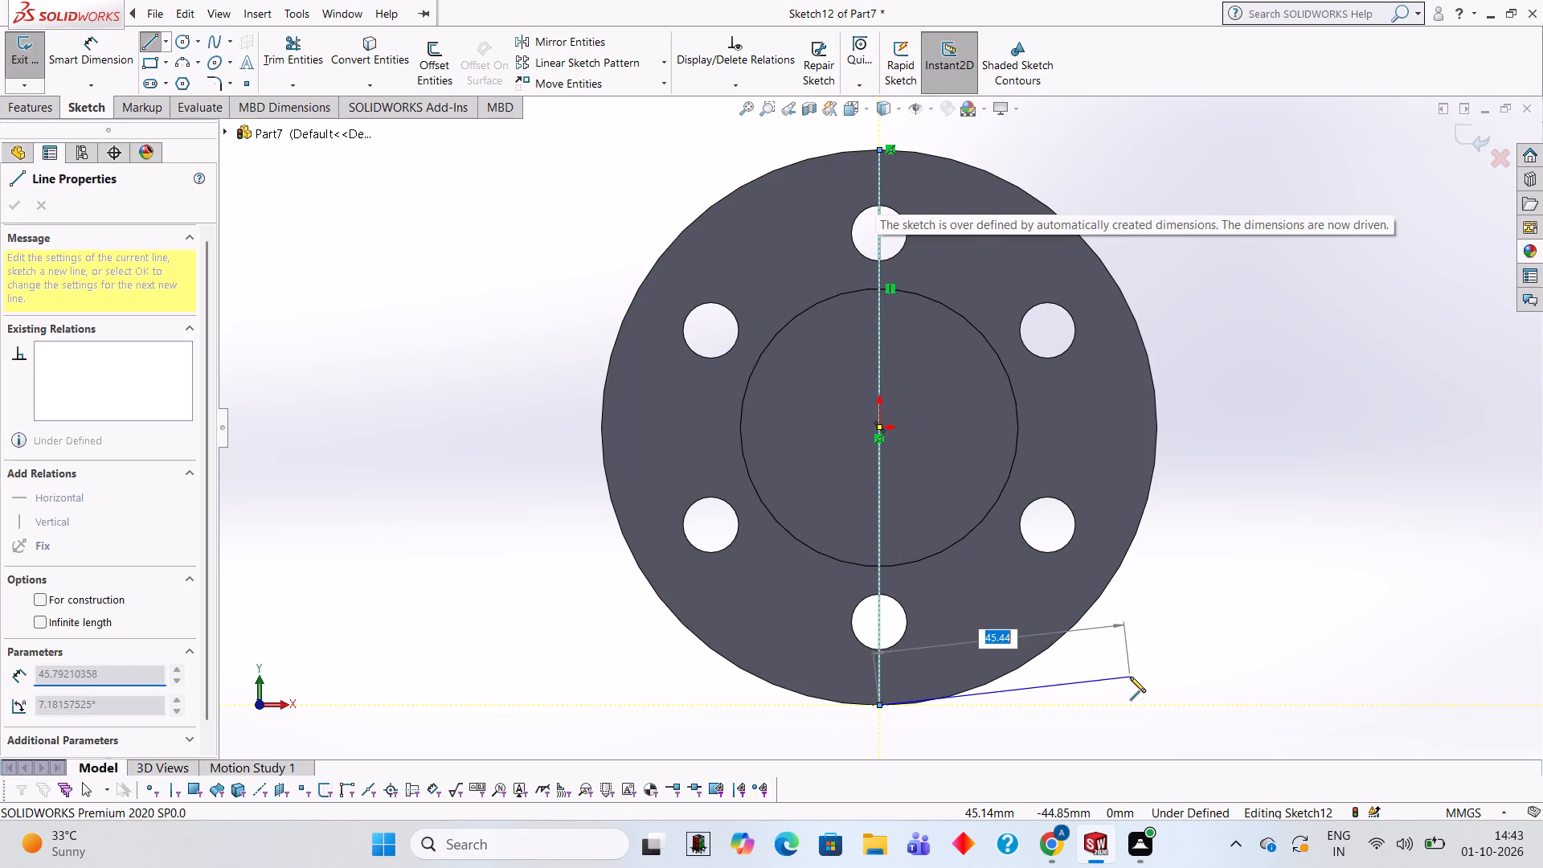
pyautogui.press('Escape')
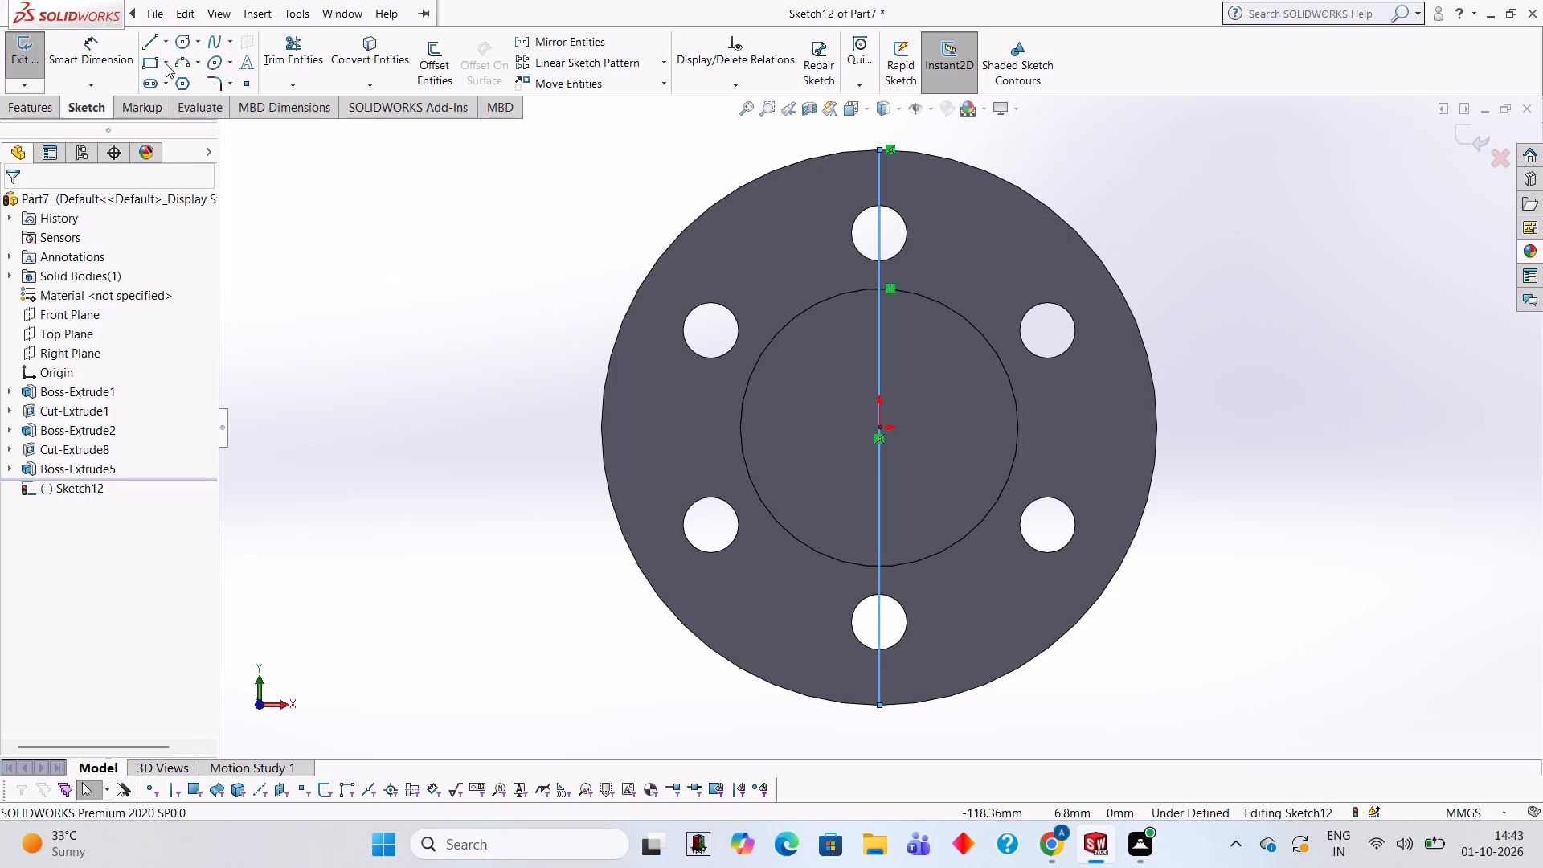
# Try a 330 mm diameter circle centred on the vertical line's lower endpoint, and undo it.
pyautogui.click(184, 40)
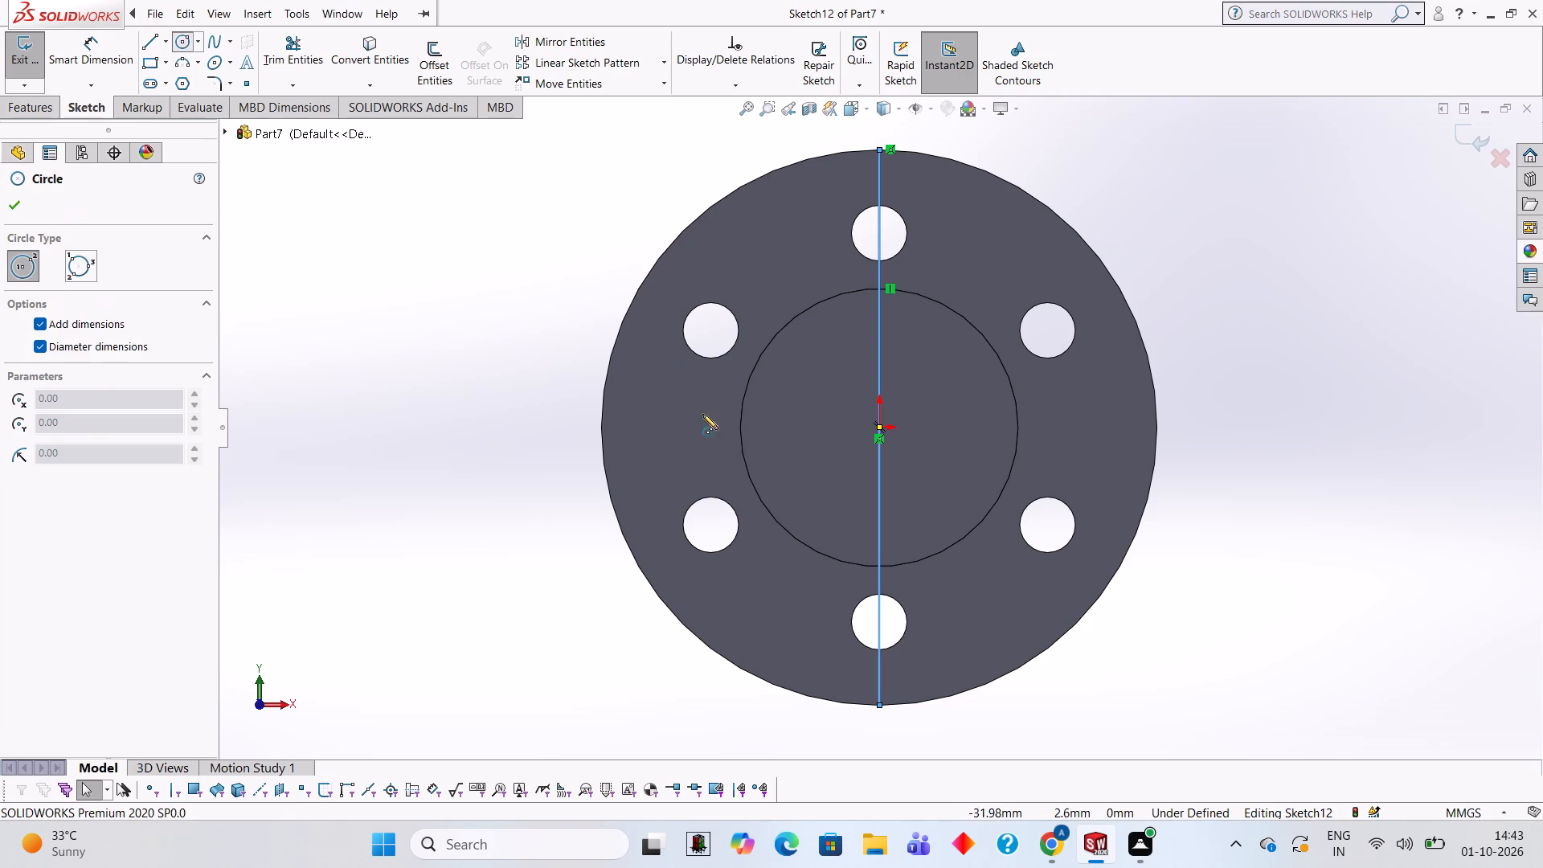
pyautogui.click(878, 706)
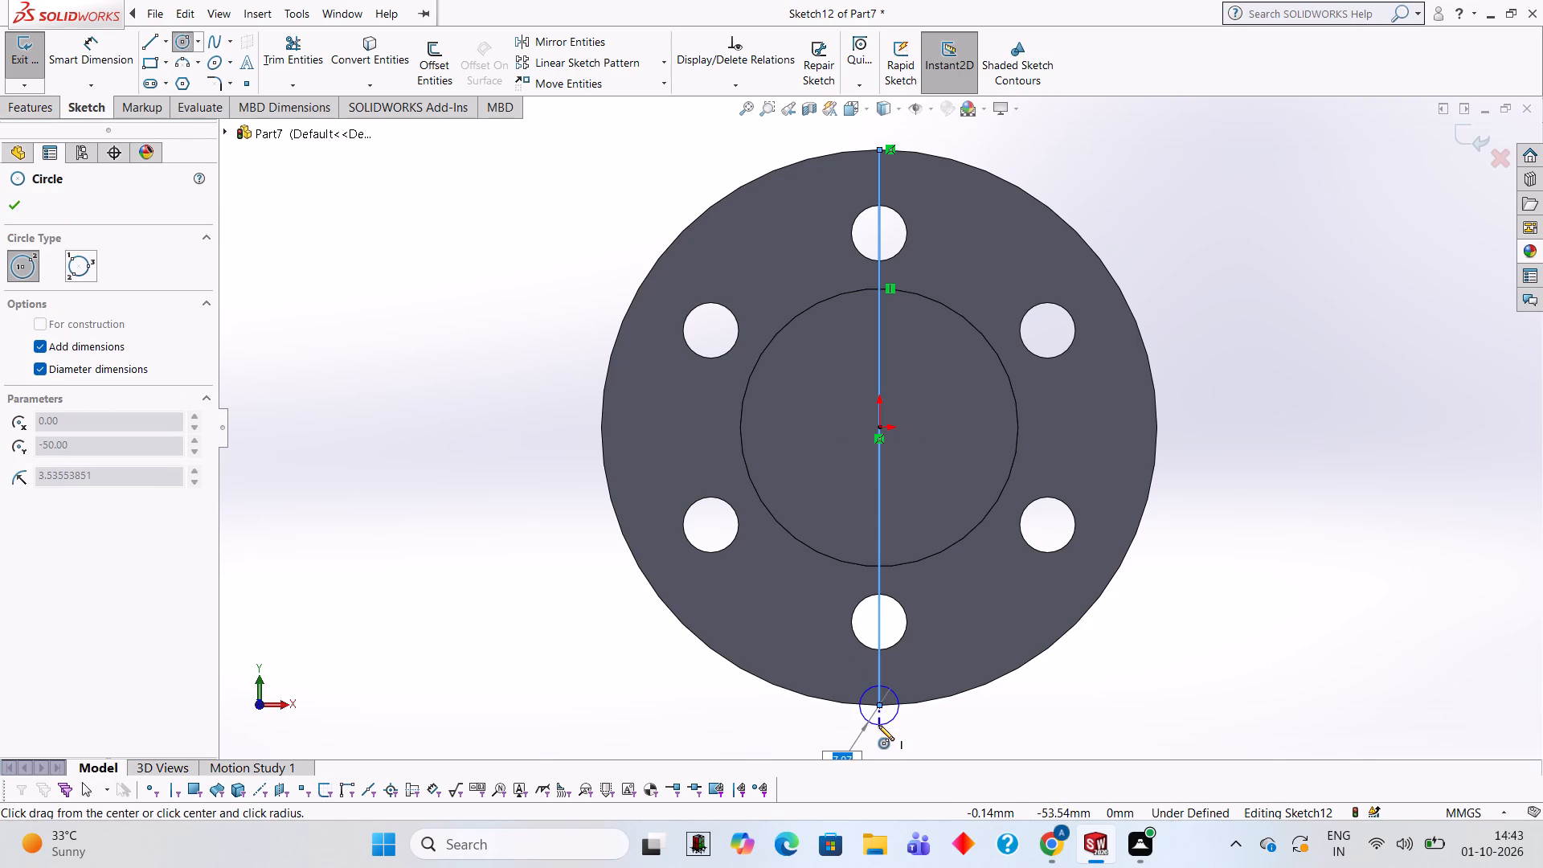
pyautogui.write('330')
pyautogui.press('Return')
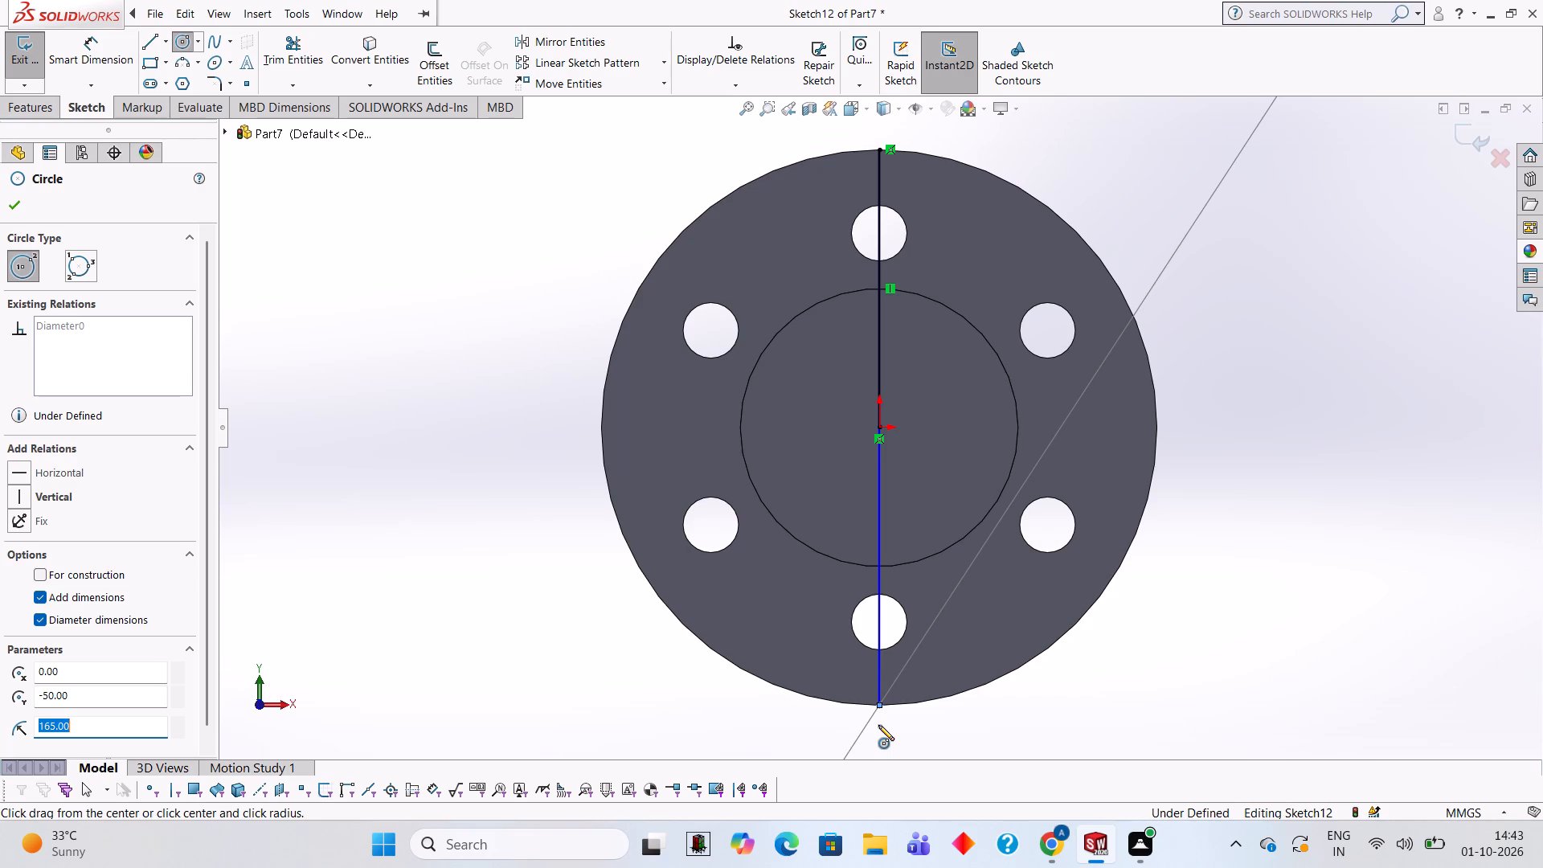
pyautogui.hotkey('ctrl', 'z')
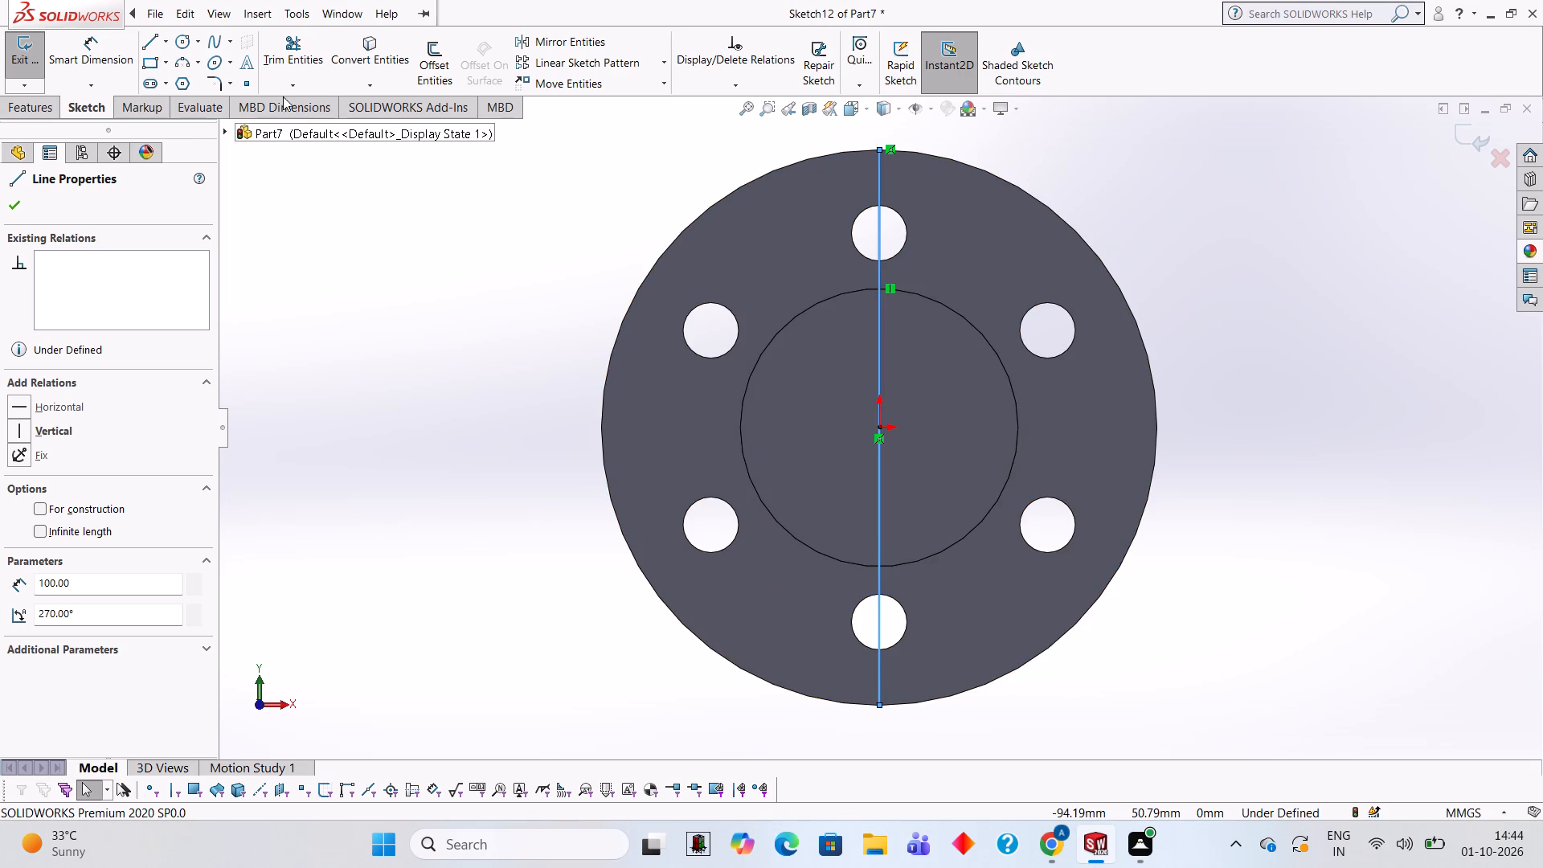
# Sketch two 30 mm diameter circles, one centred on the upper and one on the lower endpoint of the vertical line.
pyautogui.click(181, 32)
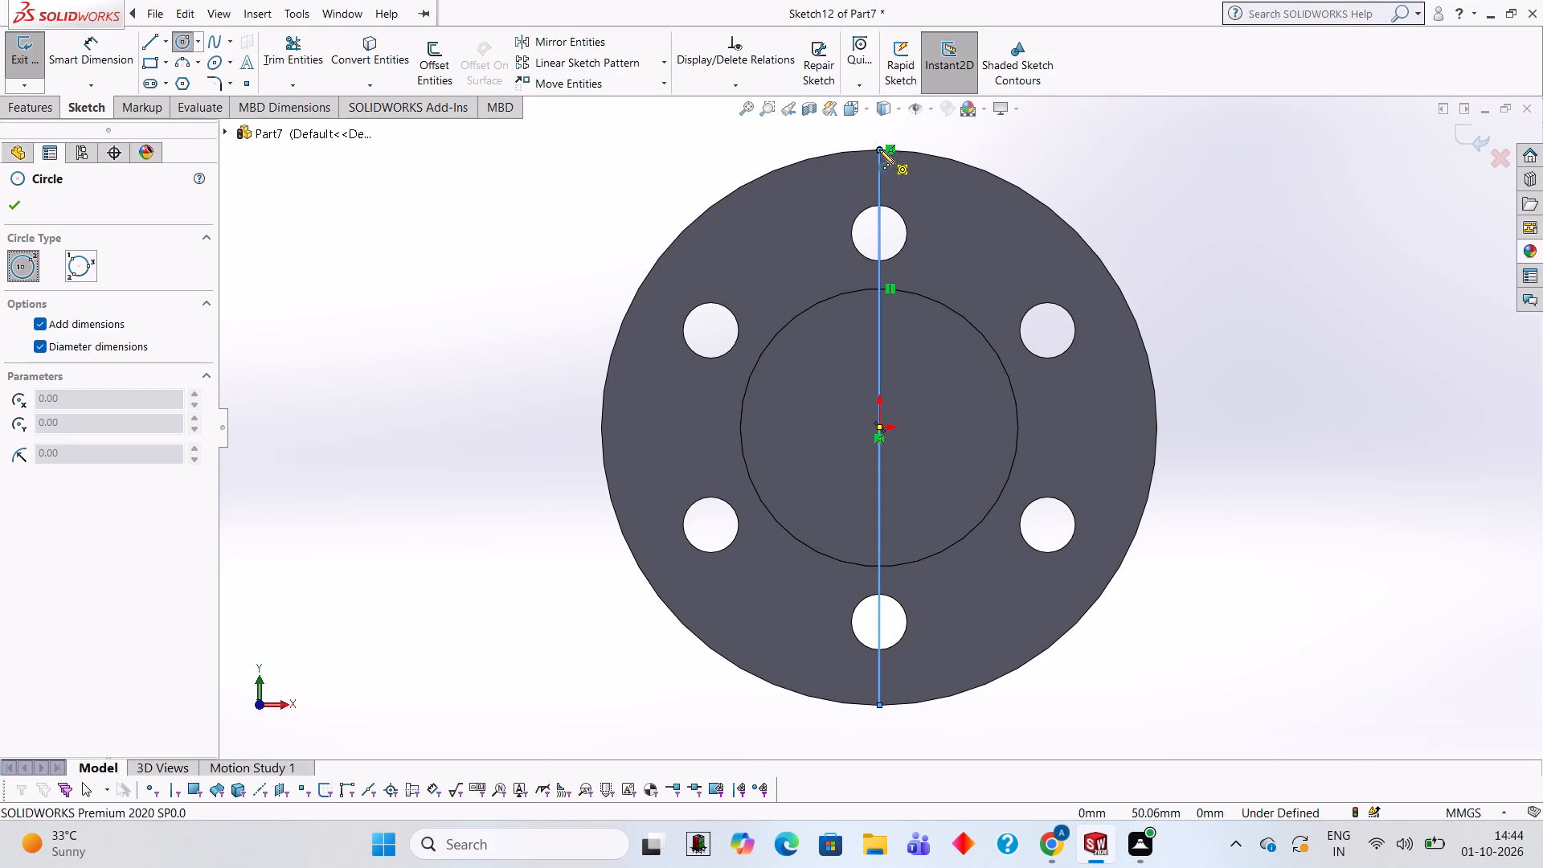
pyautogui.click(879, 149)
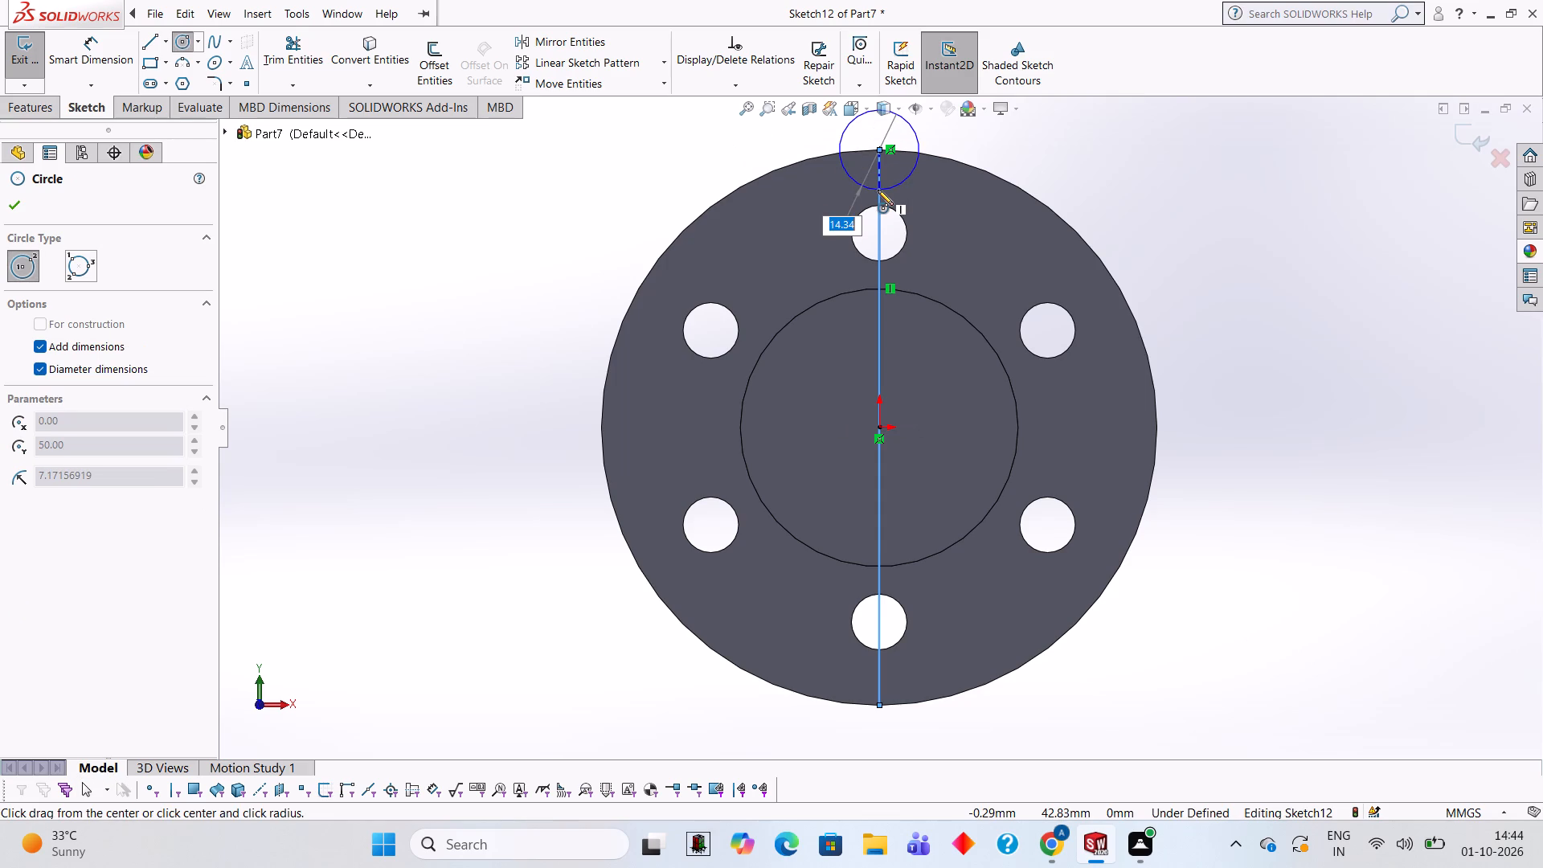
pyautogui.write('30')
pyautogui.press('Return')
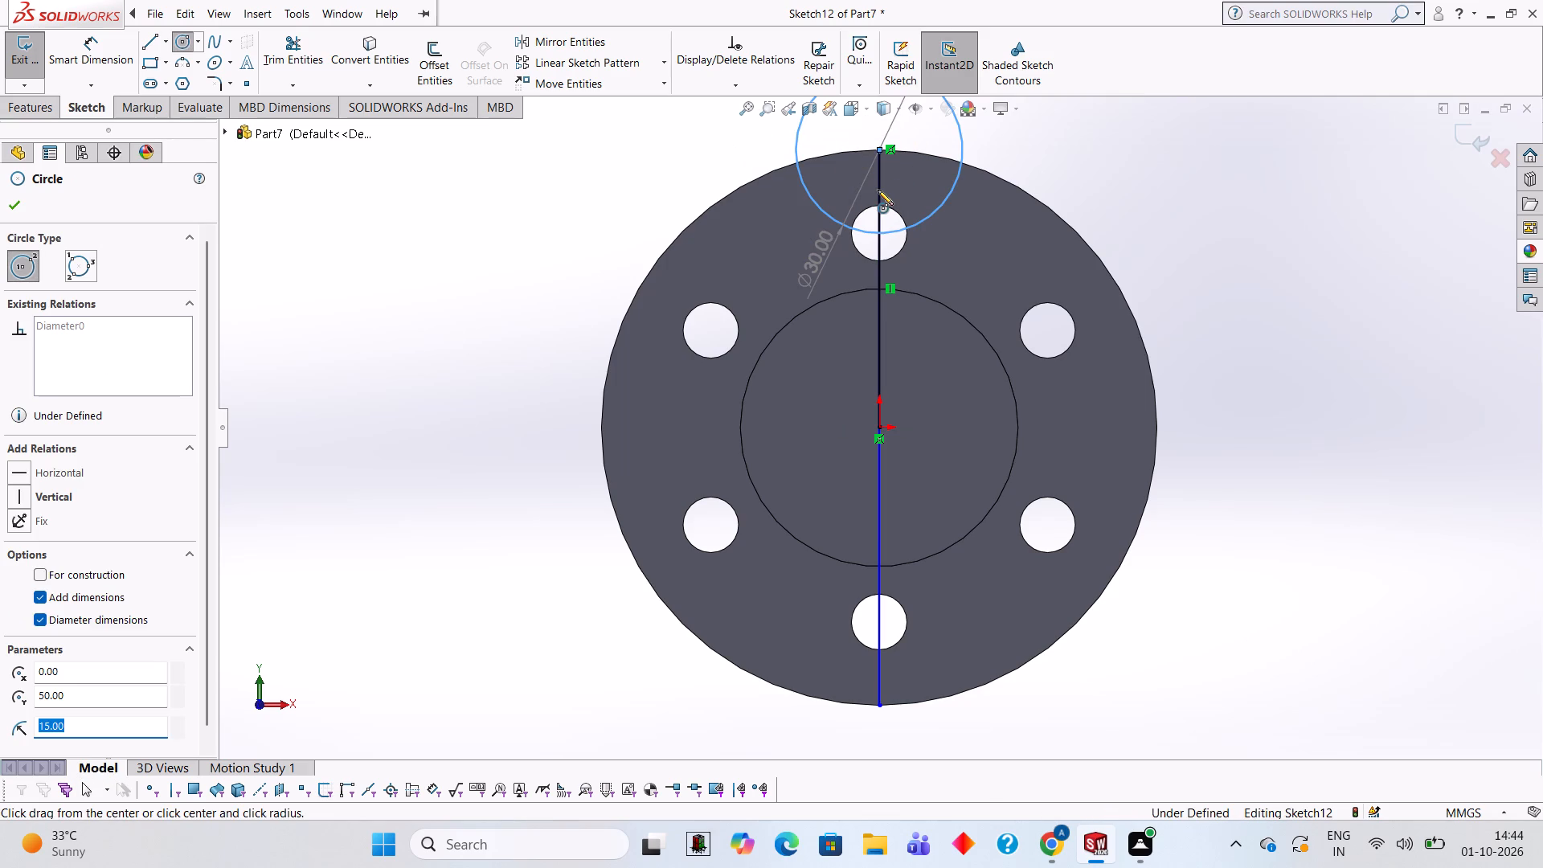
pyautogui.click(879, 704)
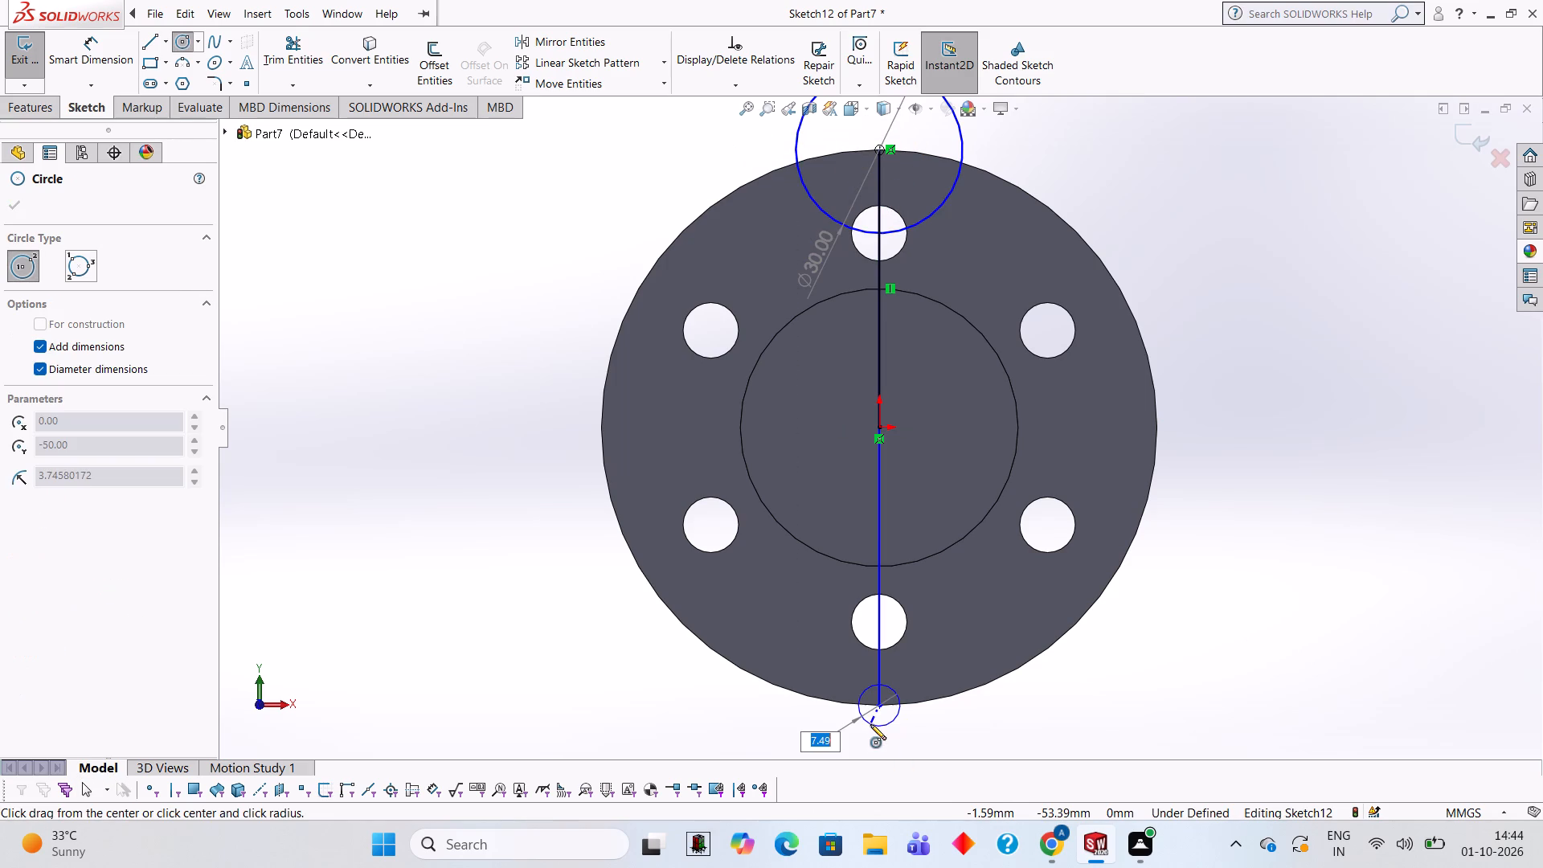
pyautogui.write('30')
pyautogui.press('Return')
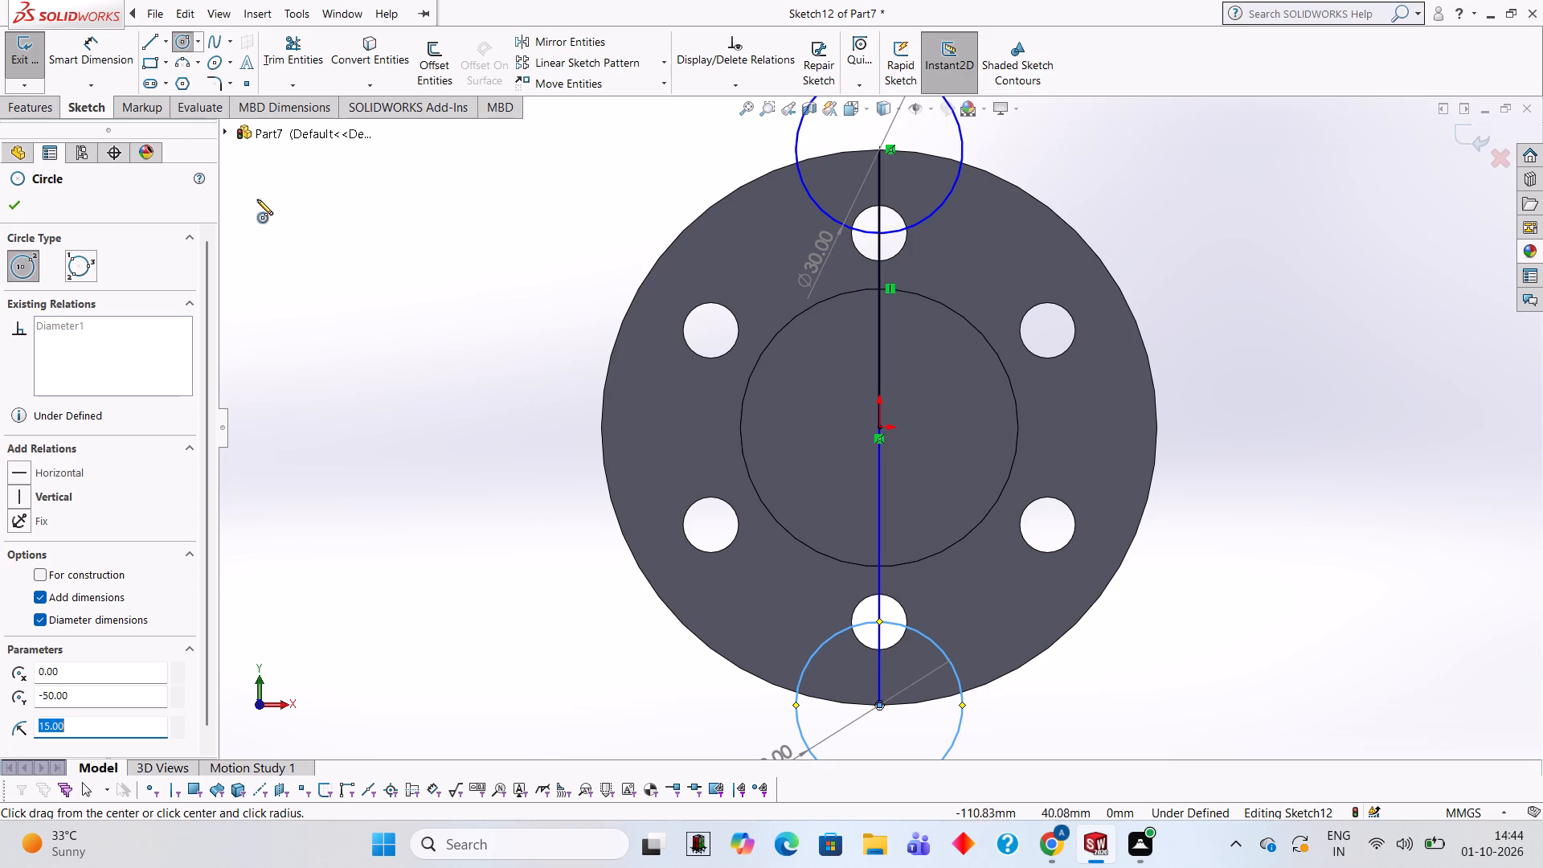
# Sketch a 60 mm diameter circle centred on the origin.
pyautogui.click(879, 428)
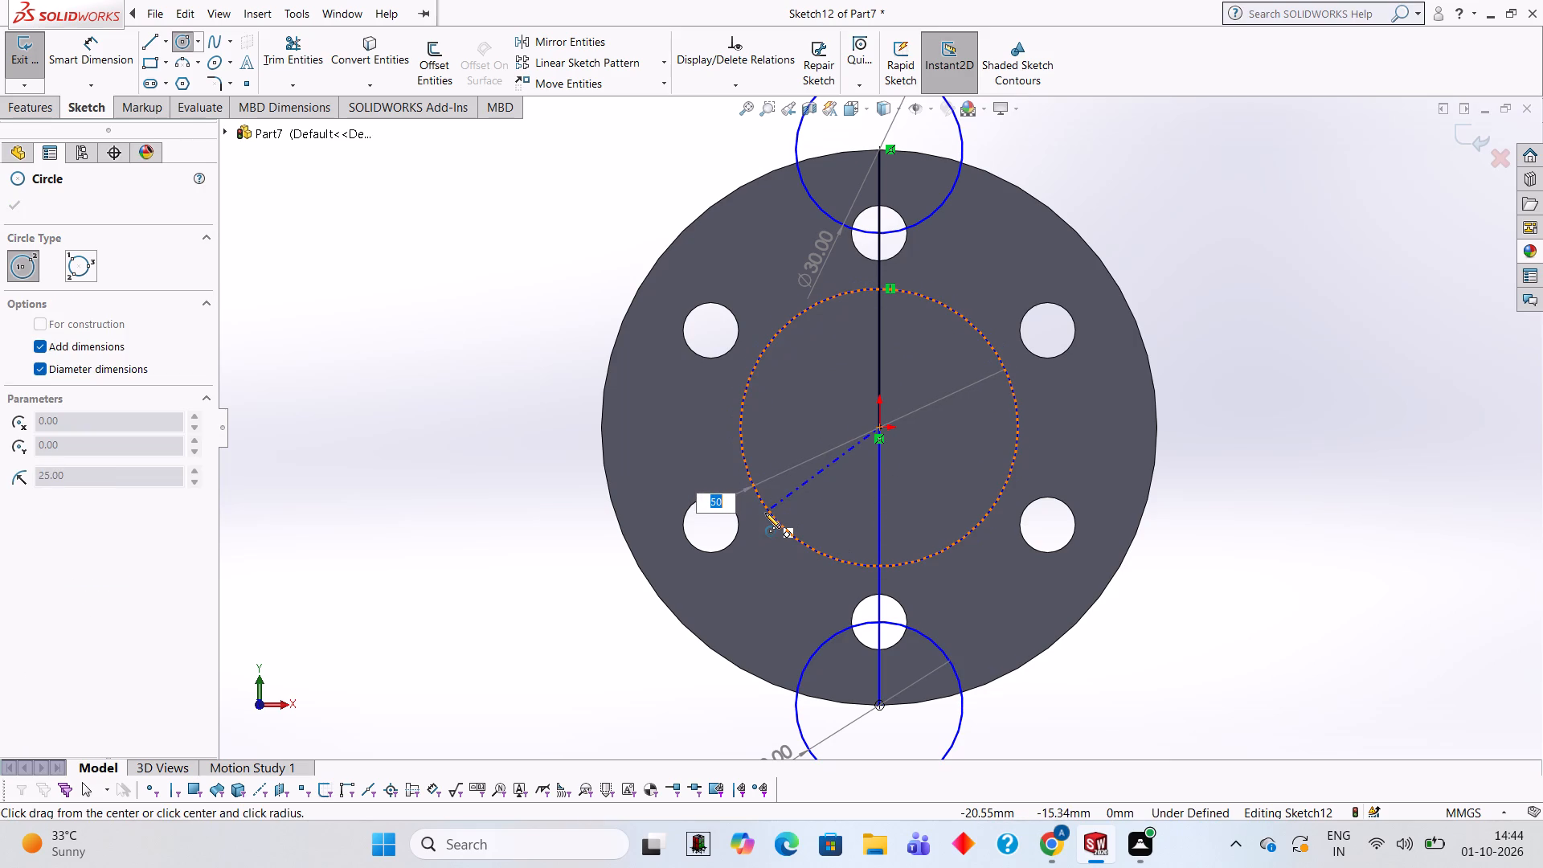
pyautogui.write('60')
pyautogui.press('Return')
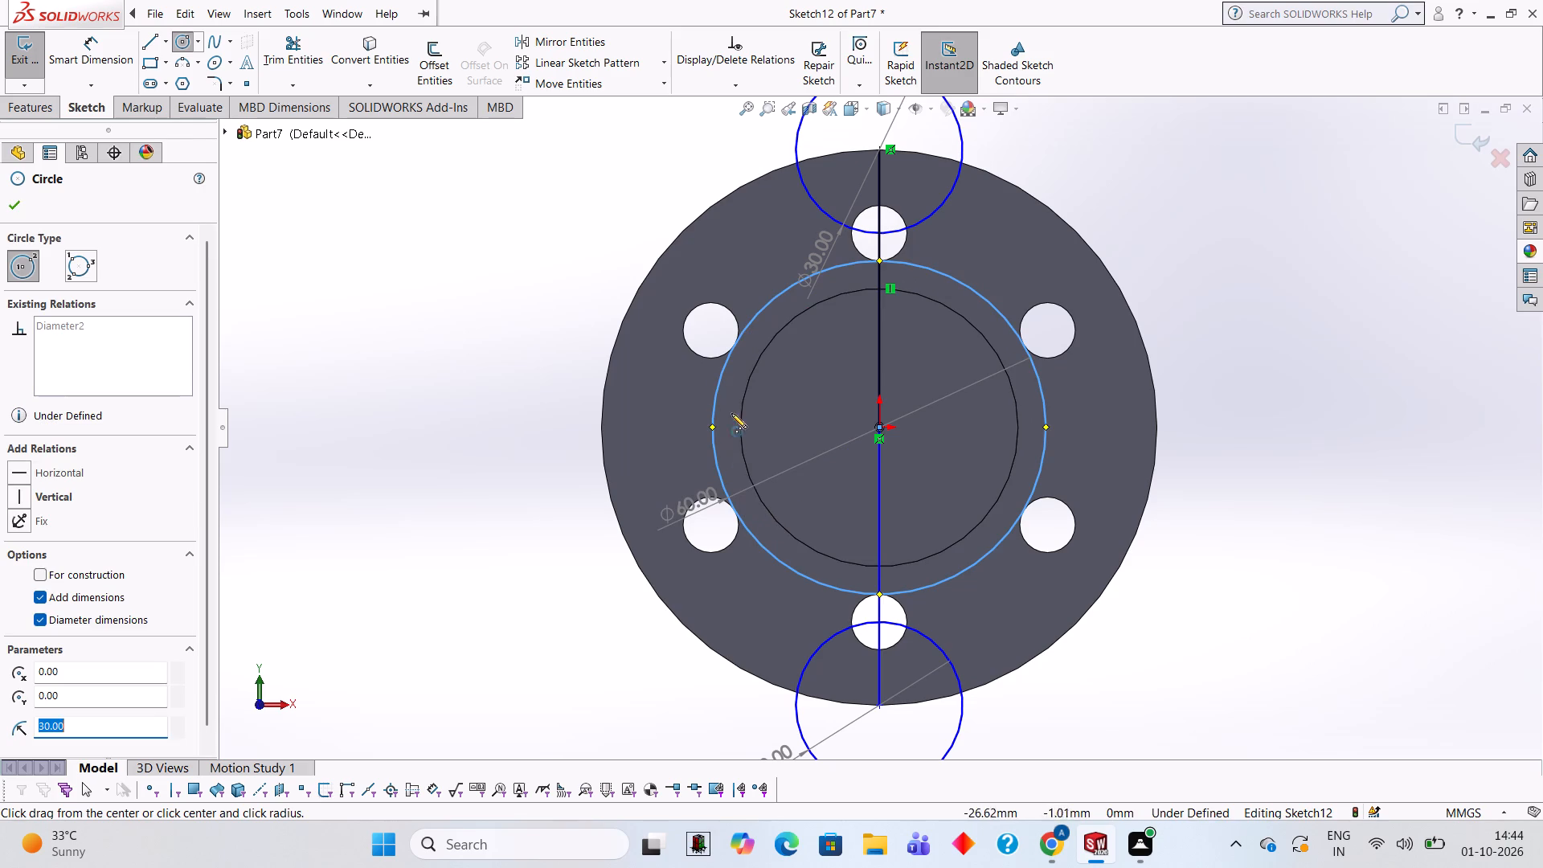
# Draw two tangent lines about 47.7 mm long on the profile's left side, joining the 60 mm circle to the upper and lower 30 mm circles.
pyautogui.click(142, 39)
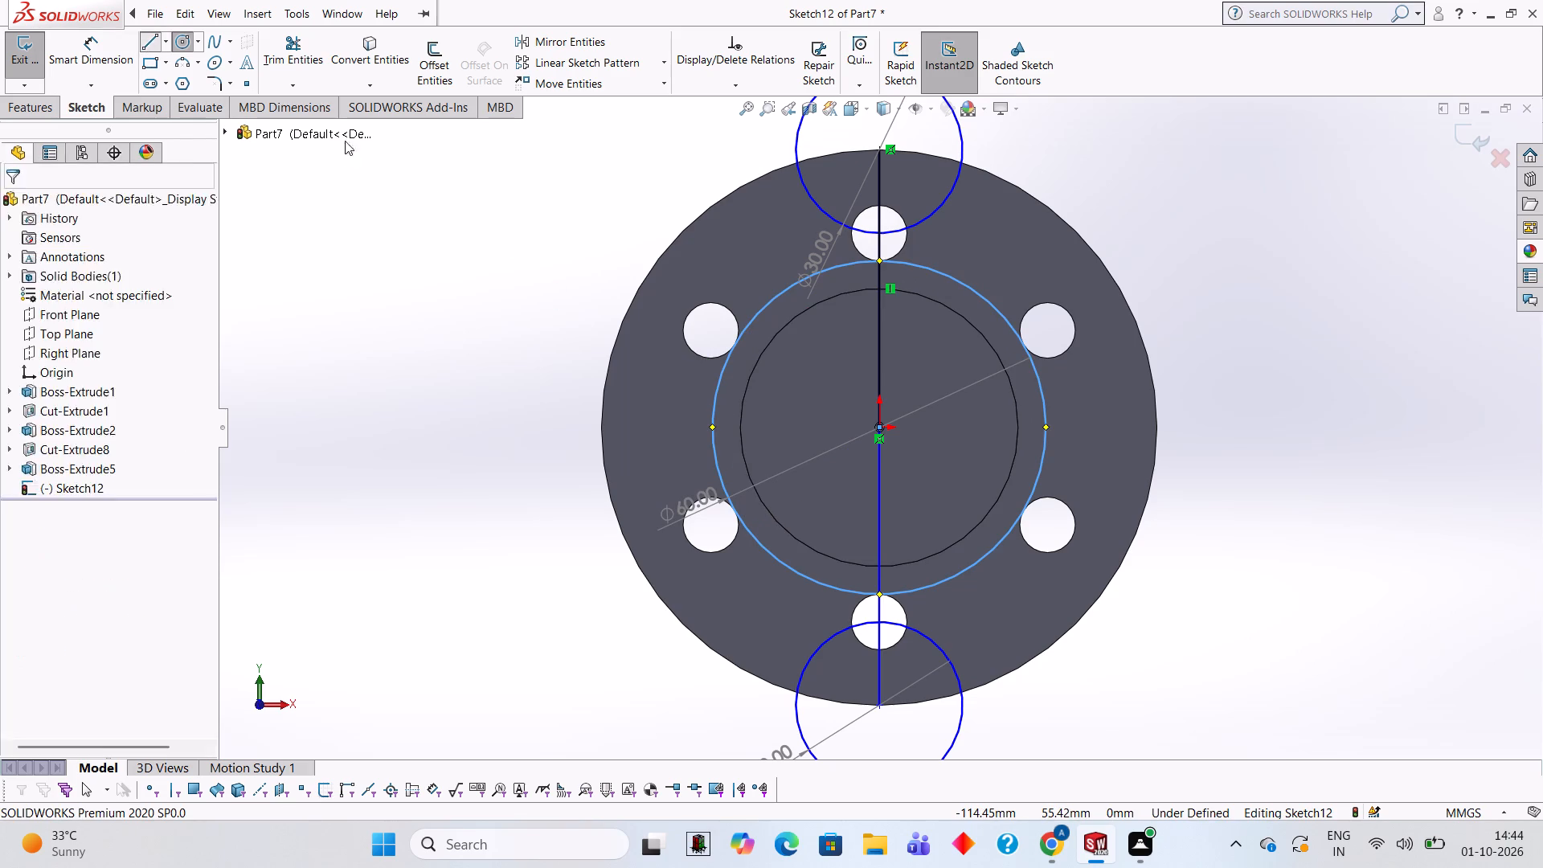
pyautogui.scroll(1, 903, 271)
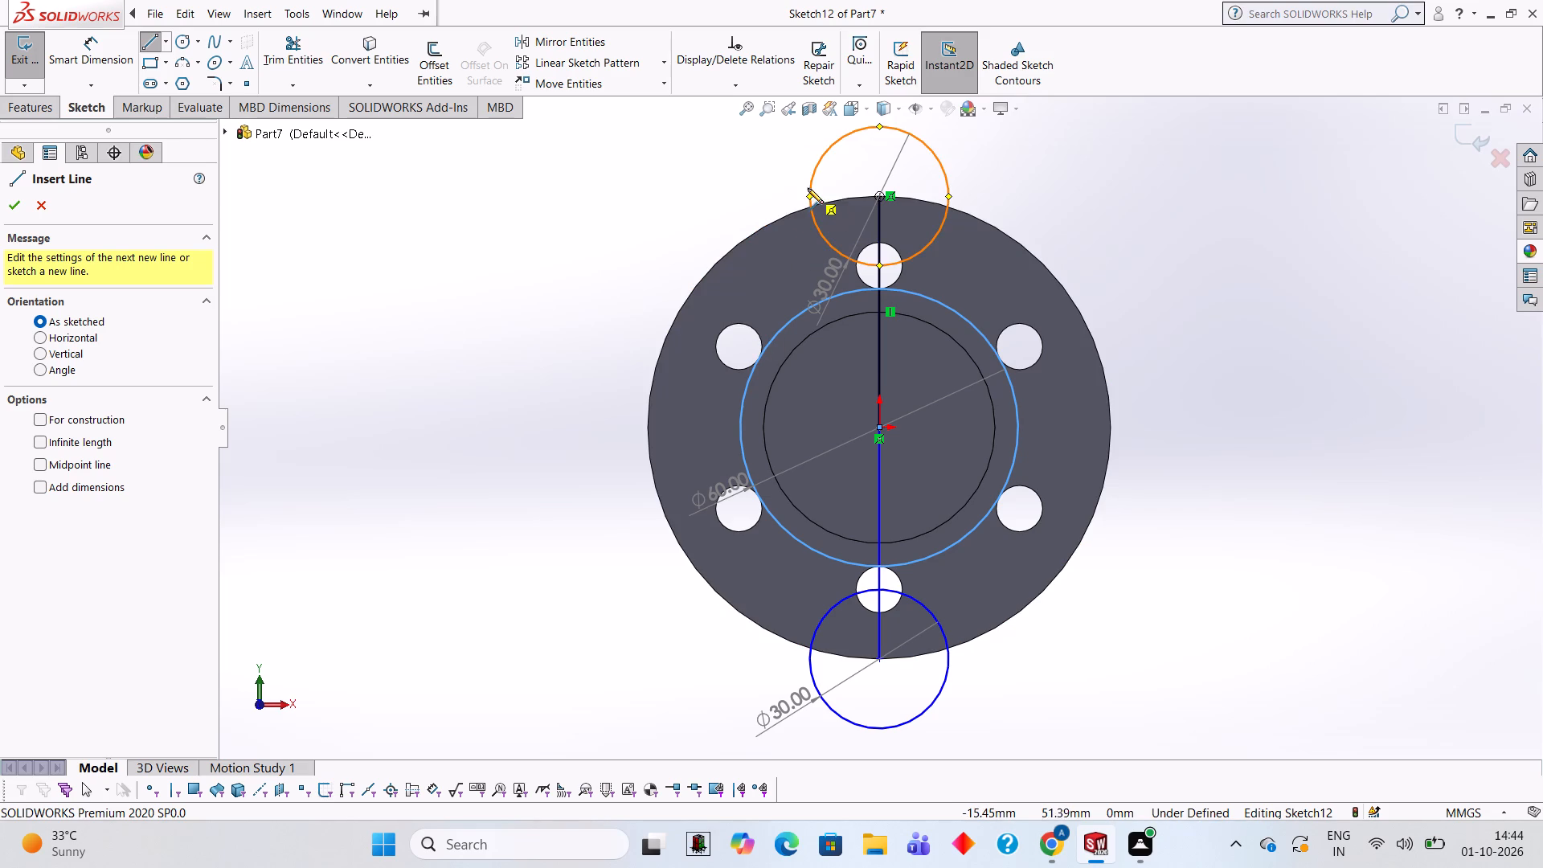
pyautogui.click(743, 393)
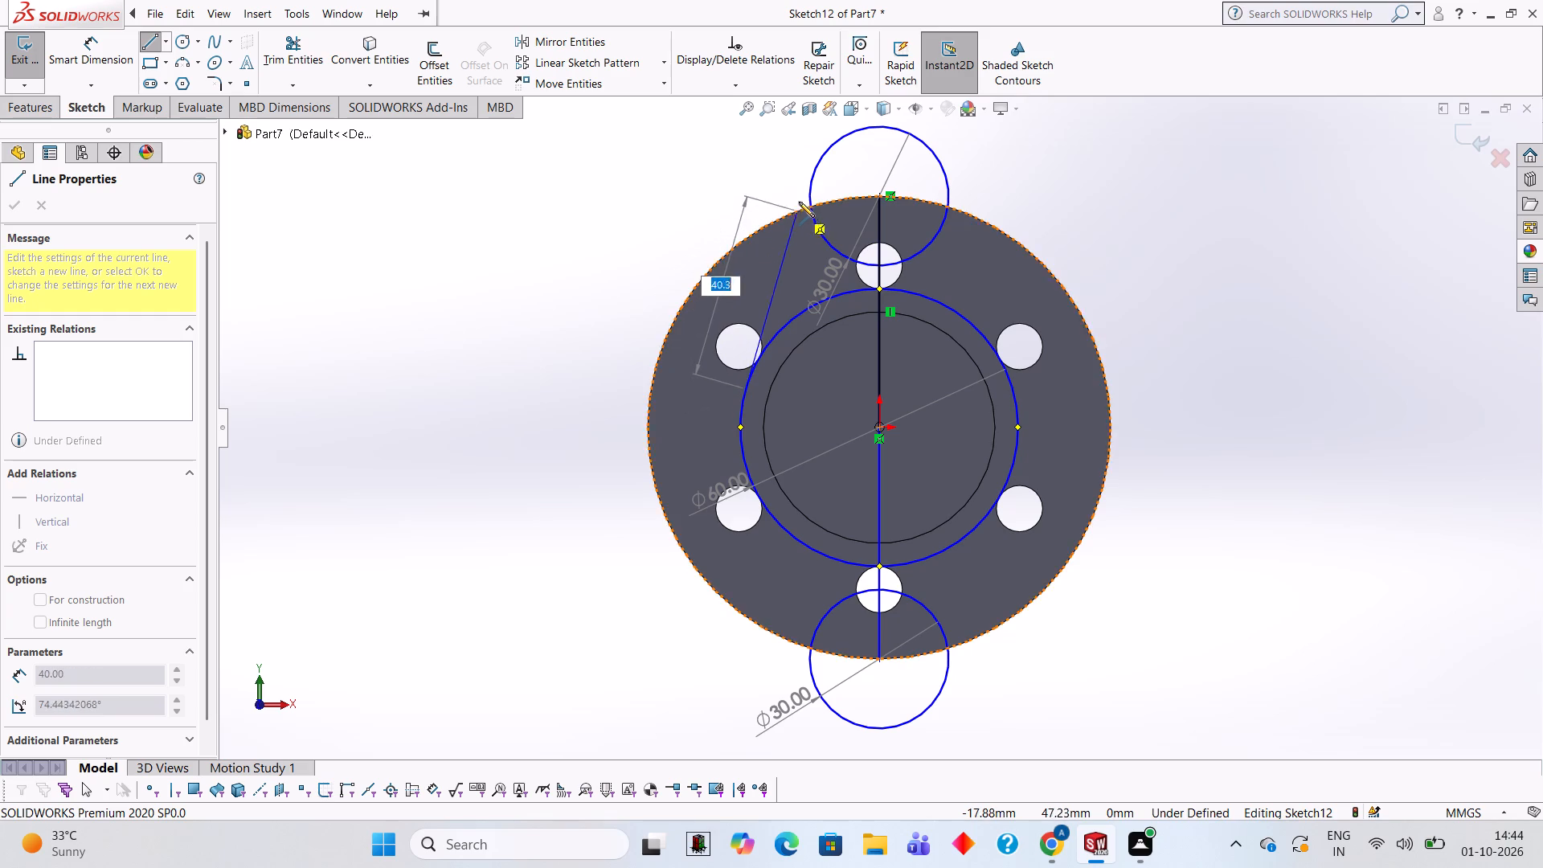
pyautogui.click(815, 165)
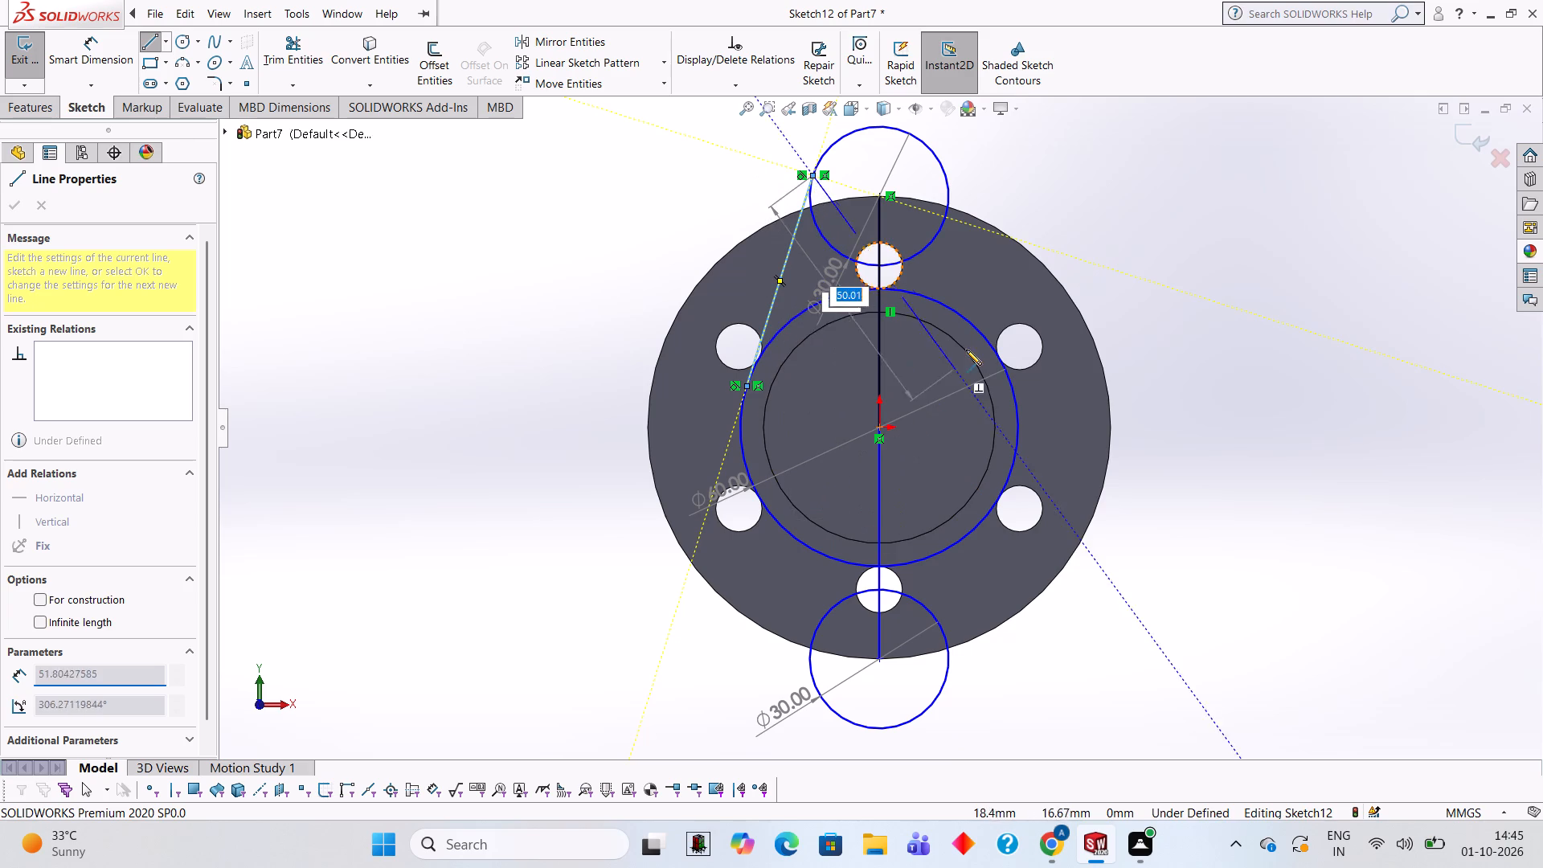
pyautogui.press('Escape')
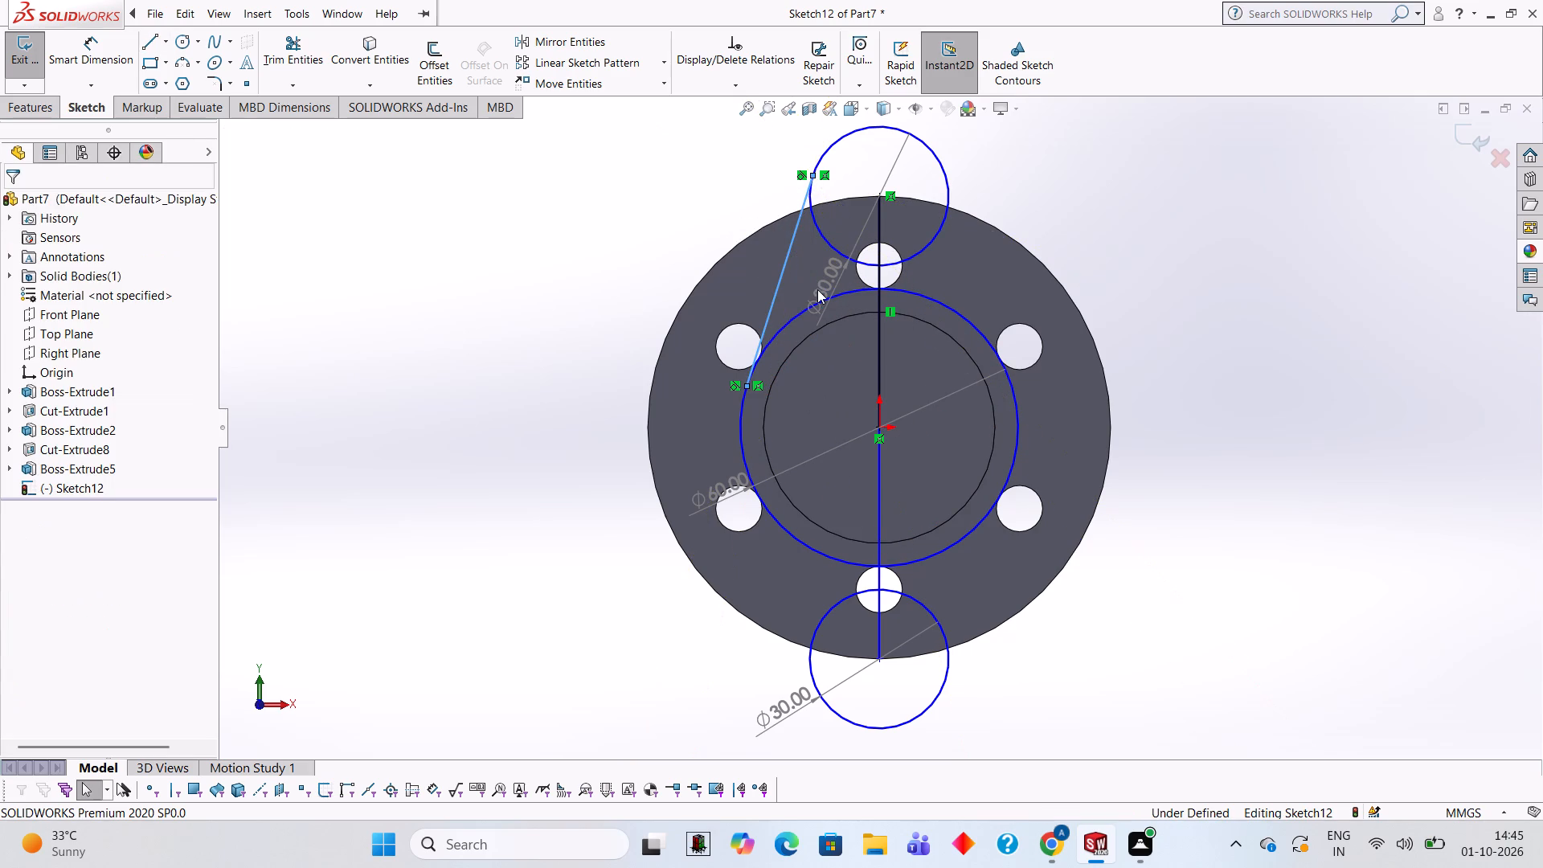
pyautogui.click(145, 46)
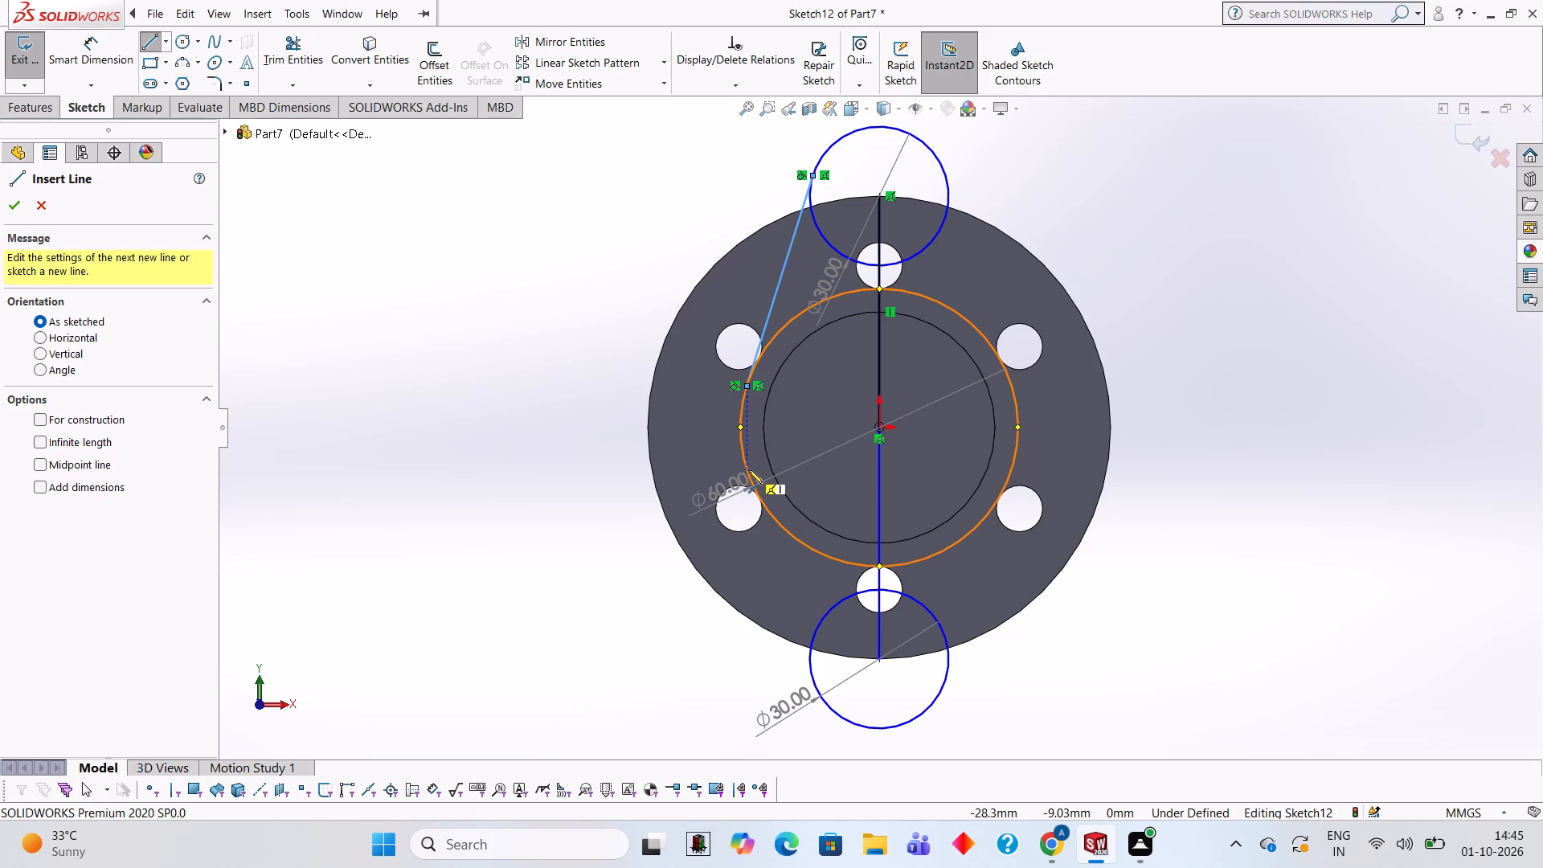
pyautogui.click(747, 469)
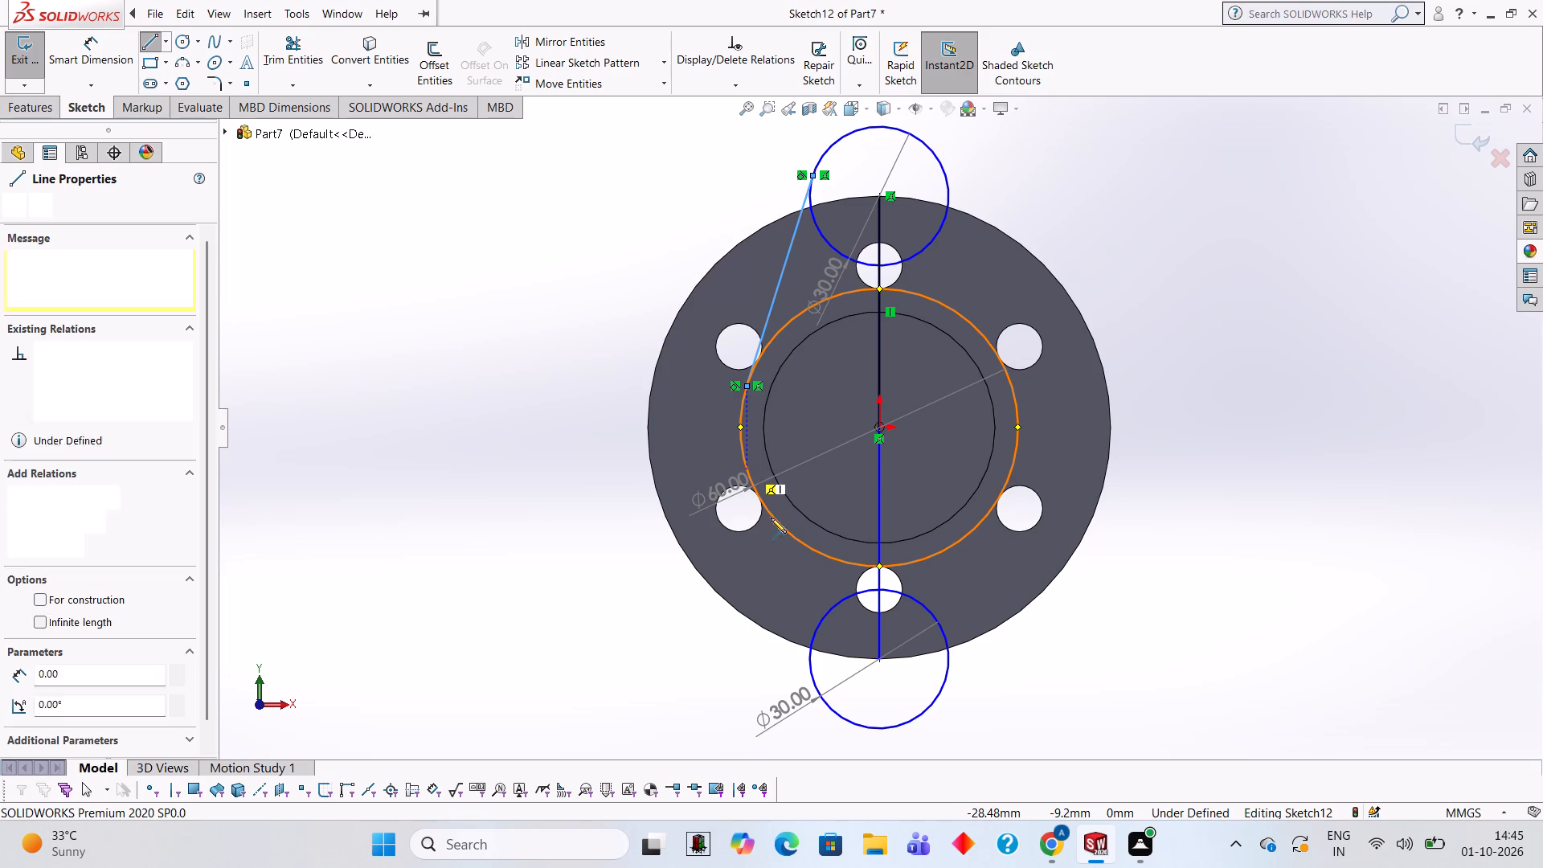
pyautogui.click(814, 678)
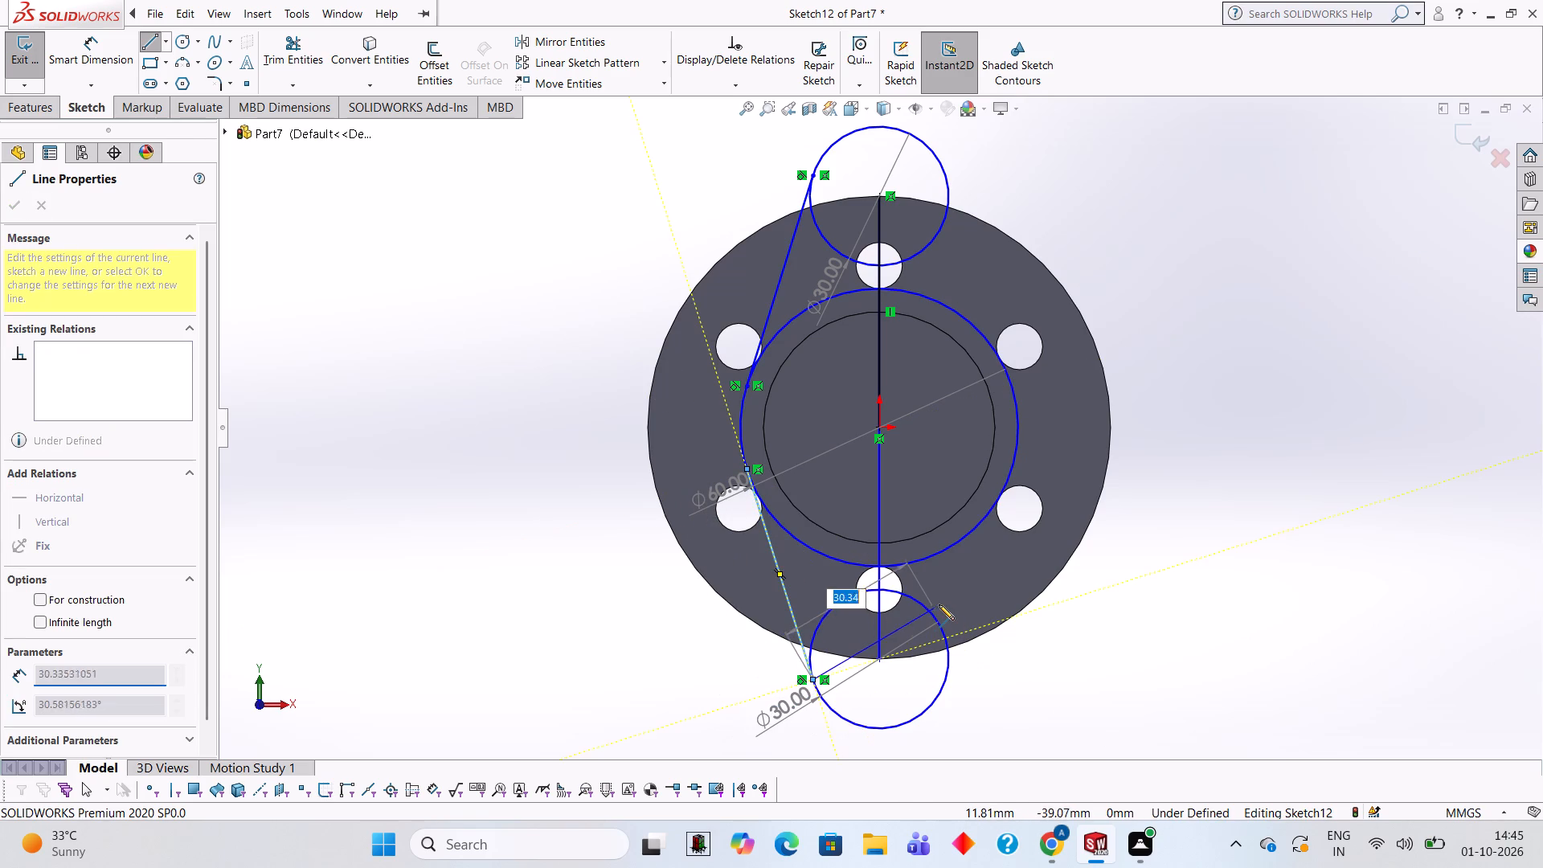
pyautogui.press('Escape')
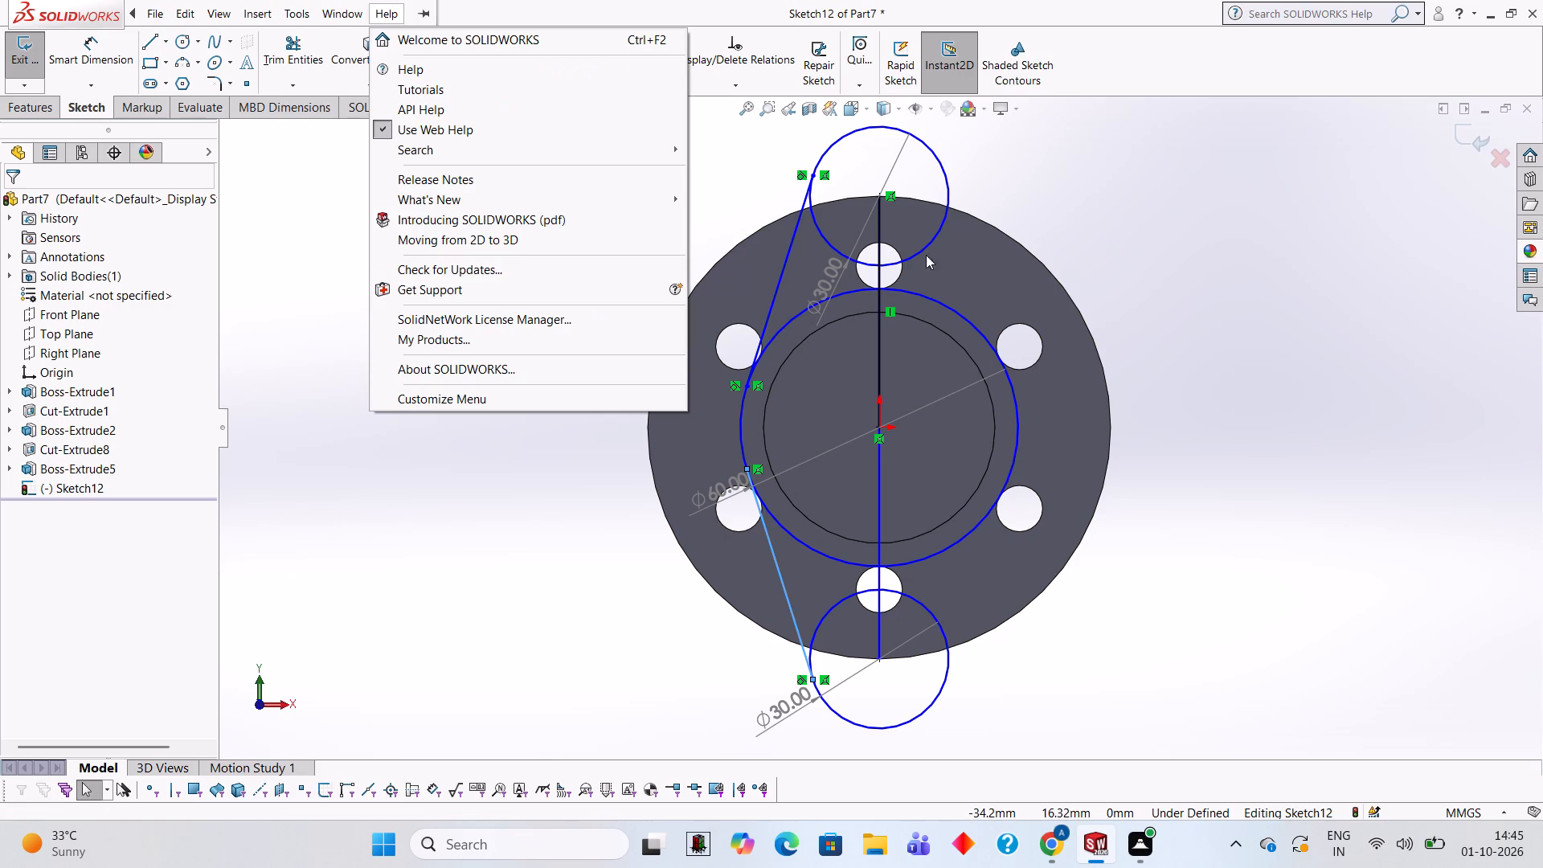
# Draw two tangent lines about 47.7 mm long on the profile's right side, joining the 60 mm circle to the upper and lower 30 mm circles.
pyautogui.click(150, 47)
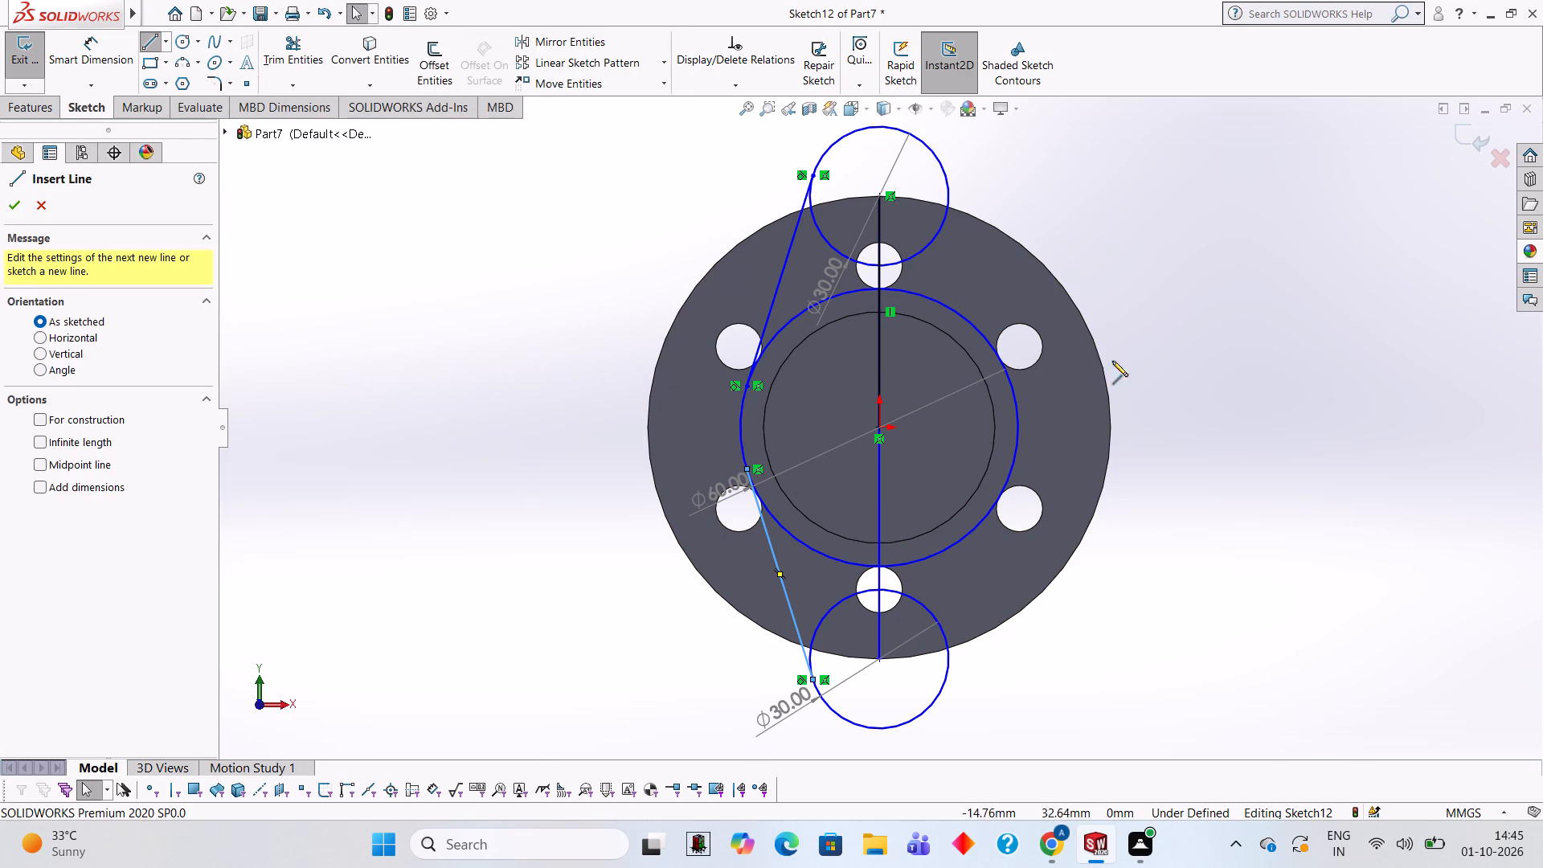
pyautogui.click(944, 172)
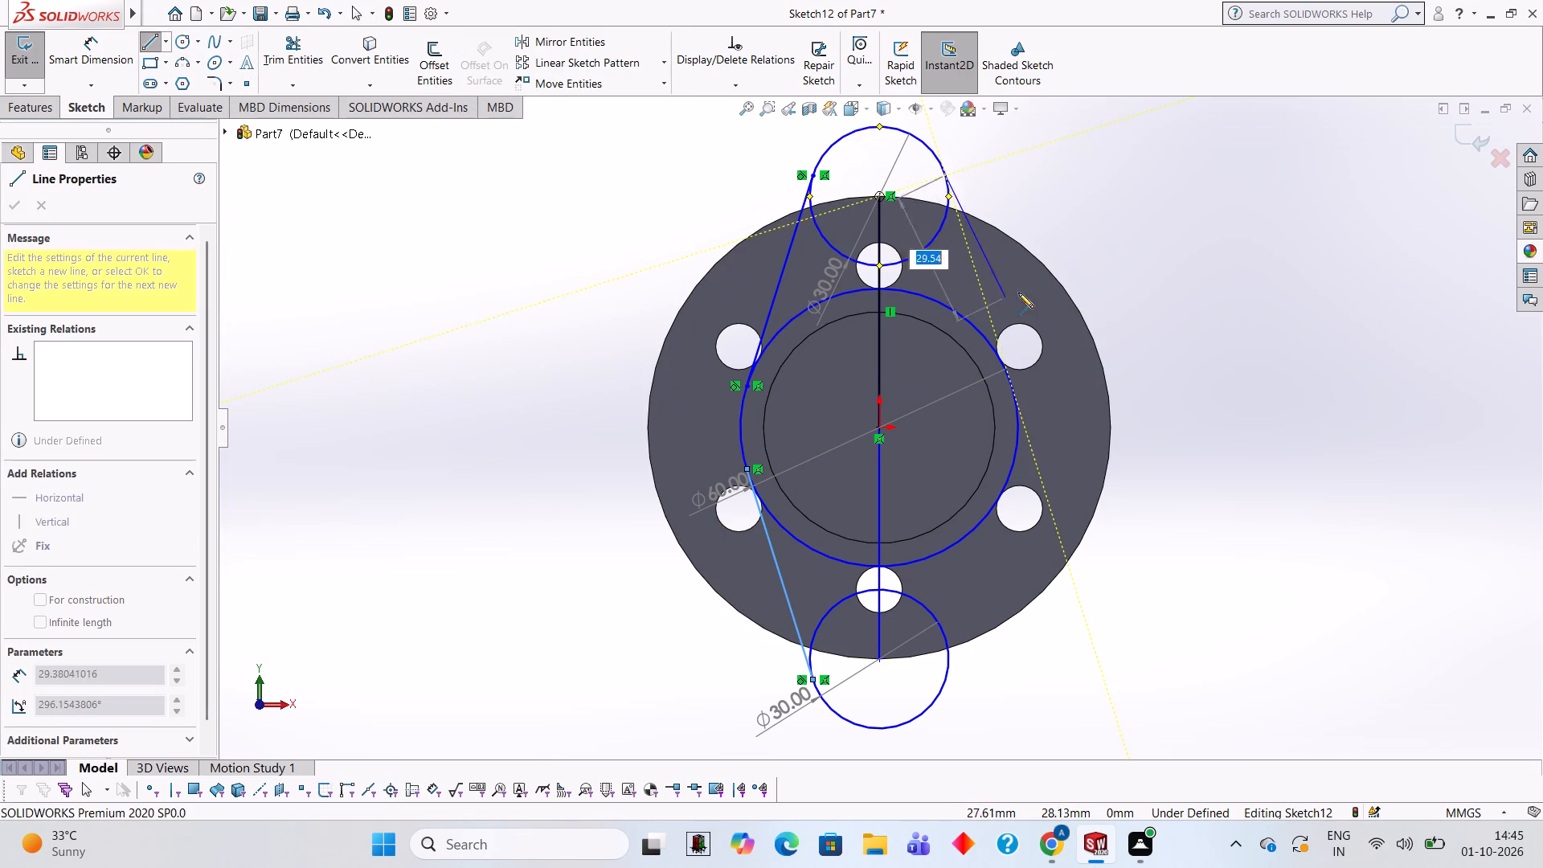
pyautogui.click(1011, 386)
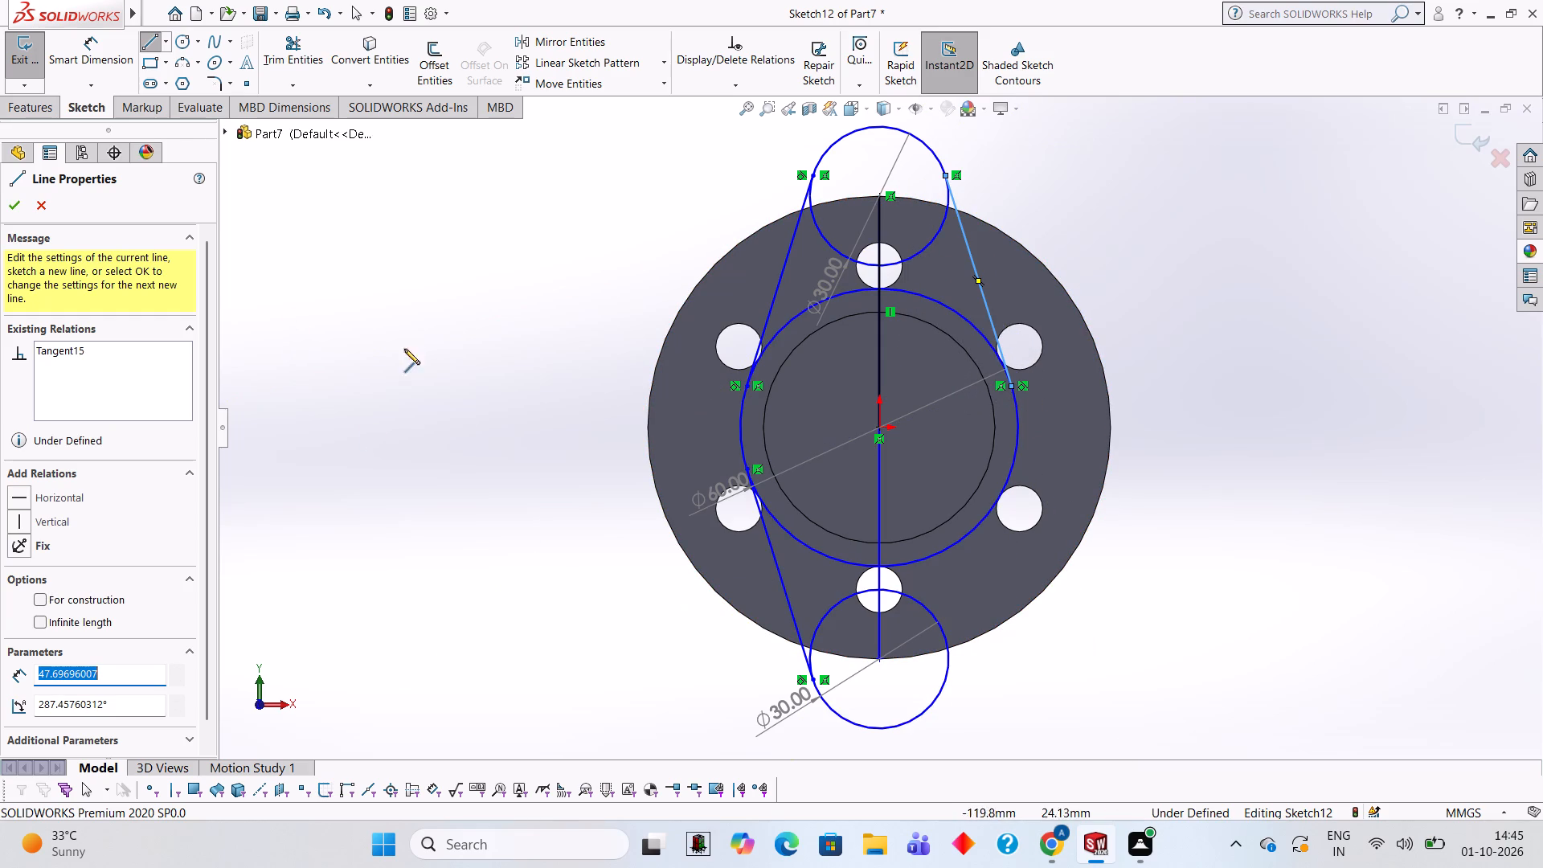
pyautogui.click(947, 678)
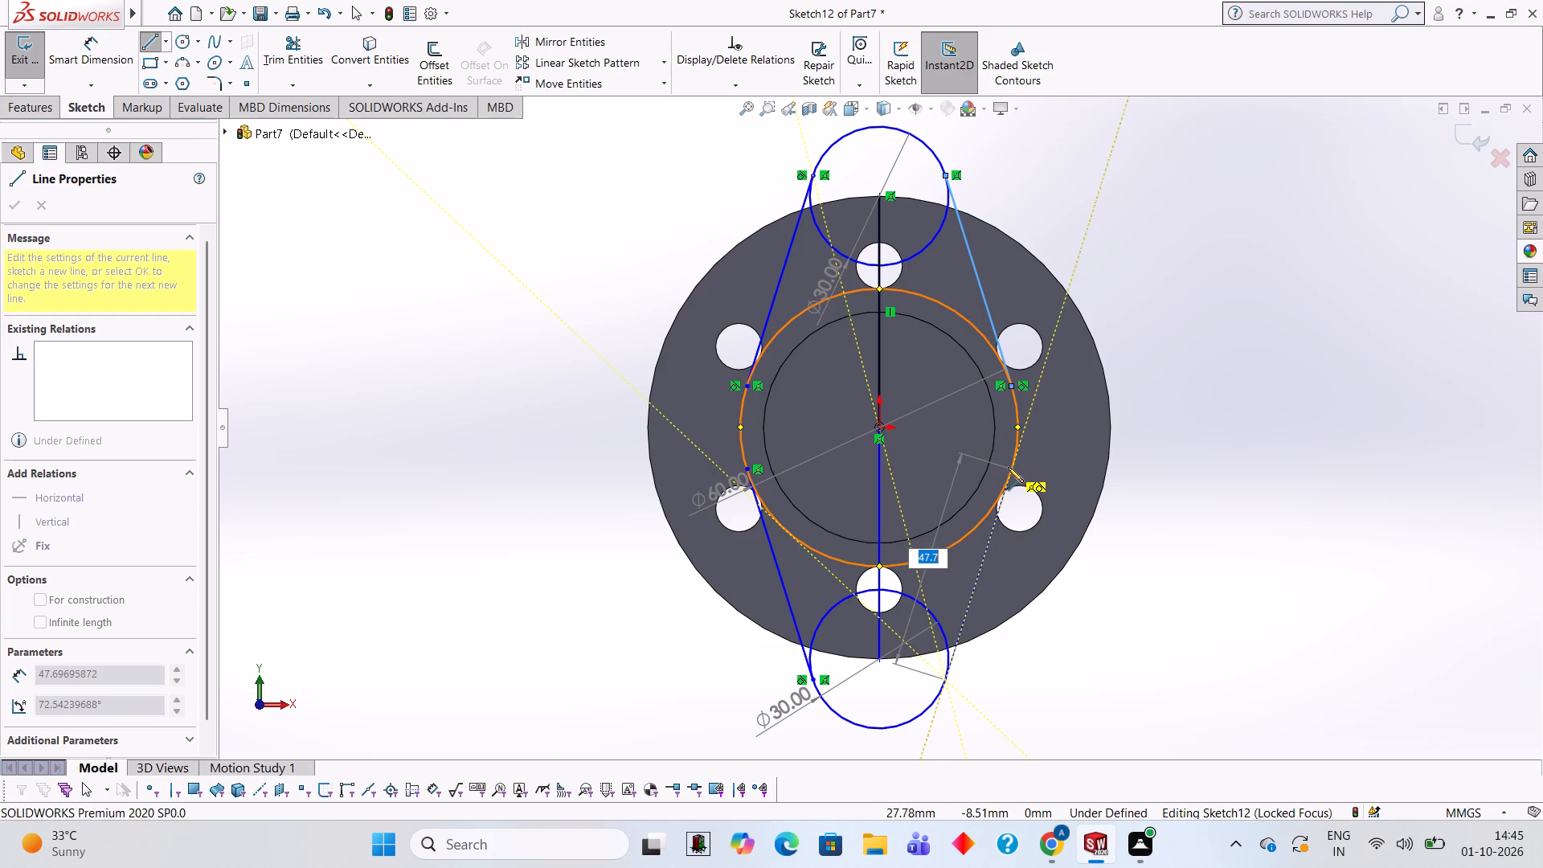
pyautogui.click(1008, 467)
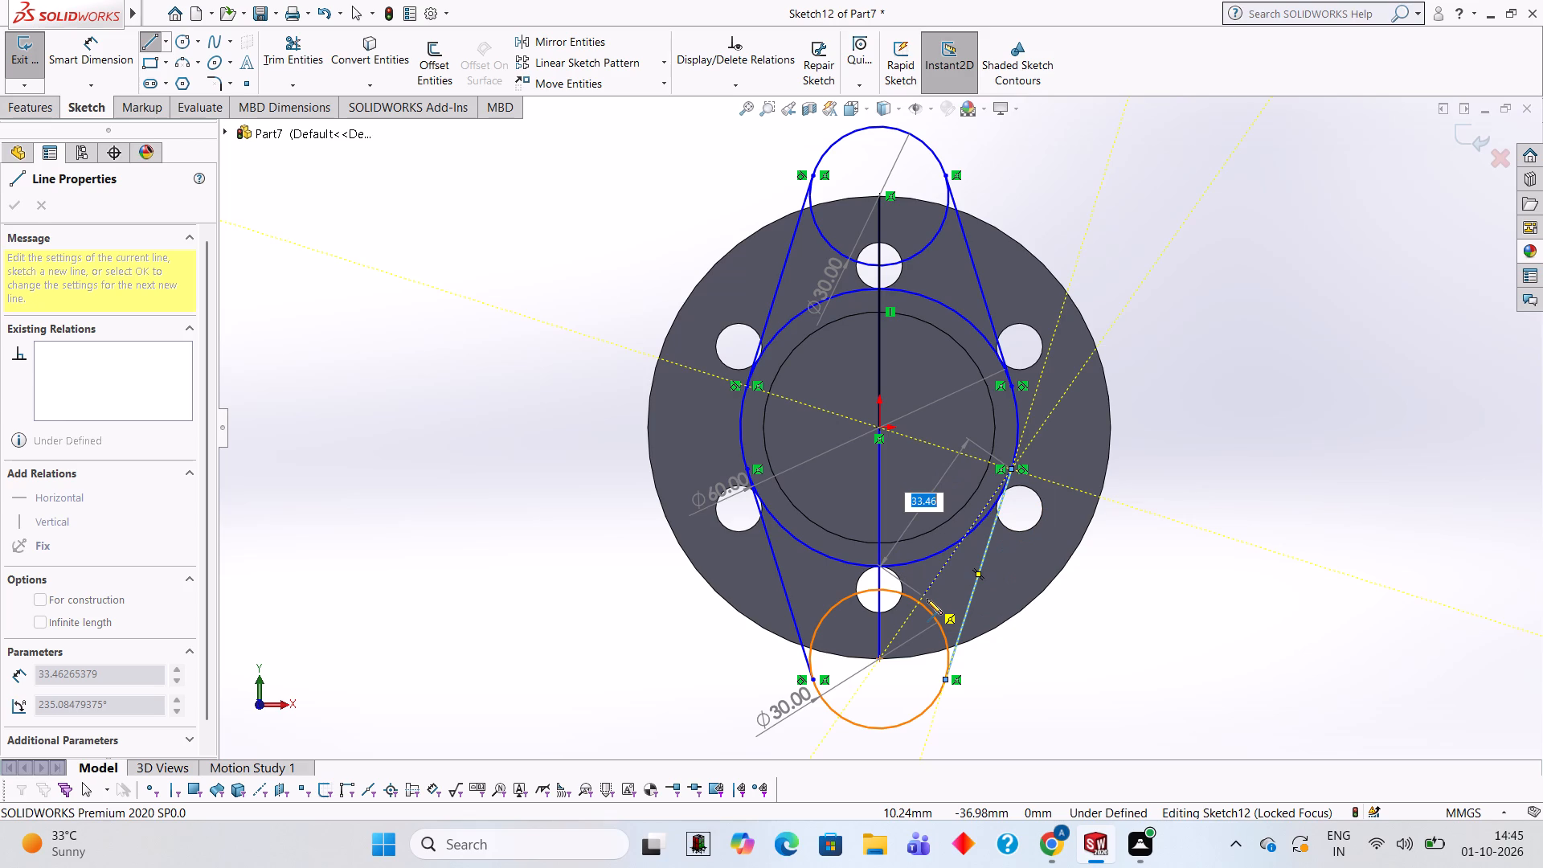
pyautogui.press('Escape')
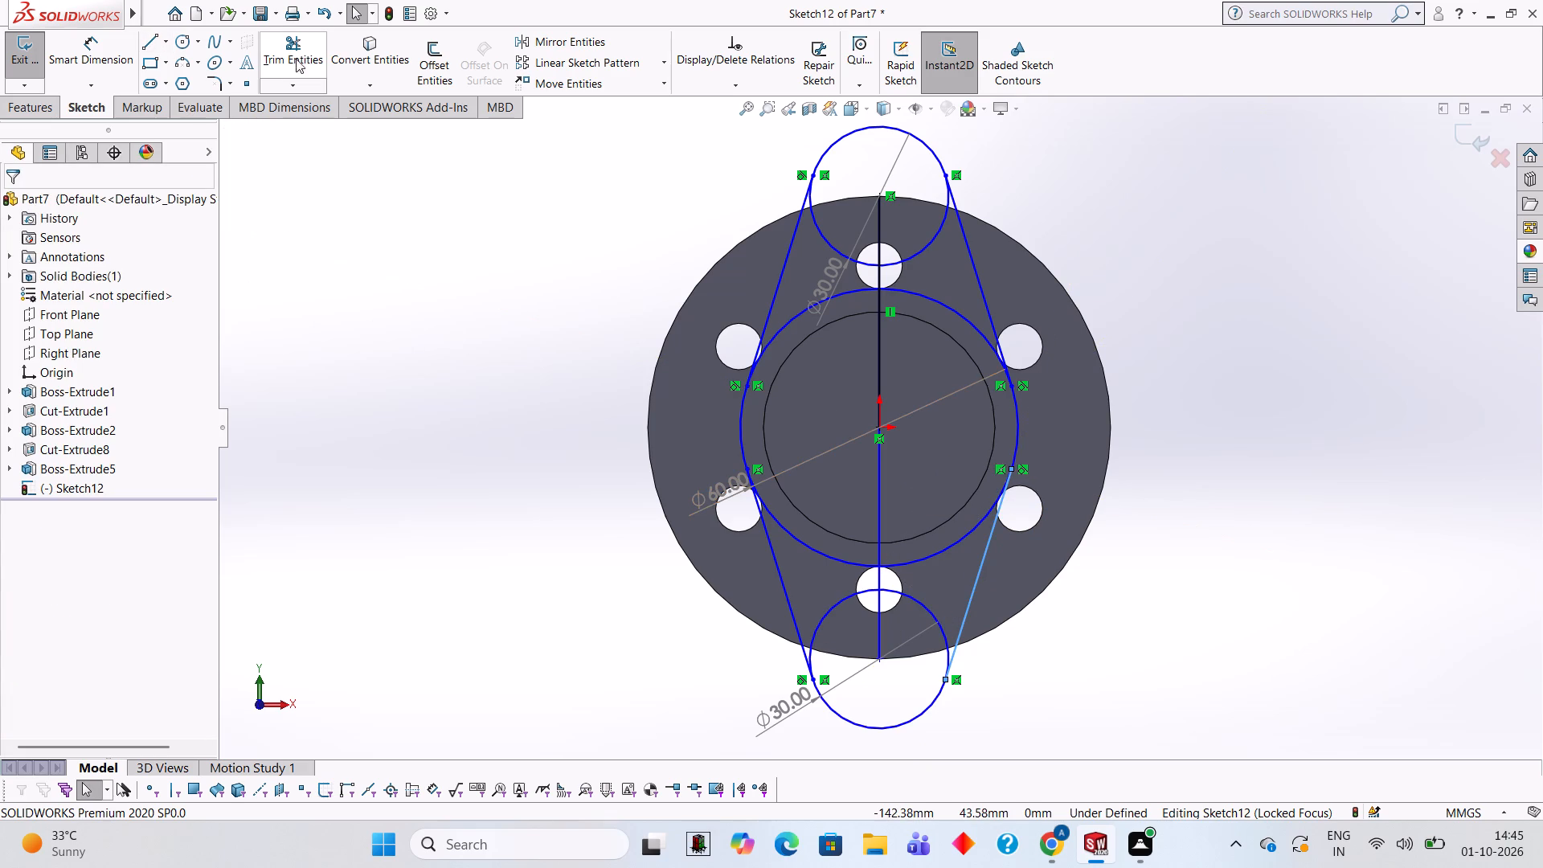
# Trim the inner arcs of the 60 mm and both 30 mm circles and the vertical centre line, leaving only the closed oval outline.
pyautogui.click(314, 51)
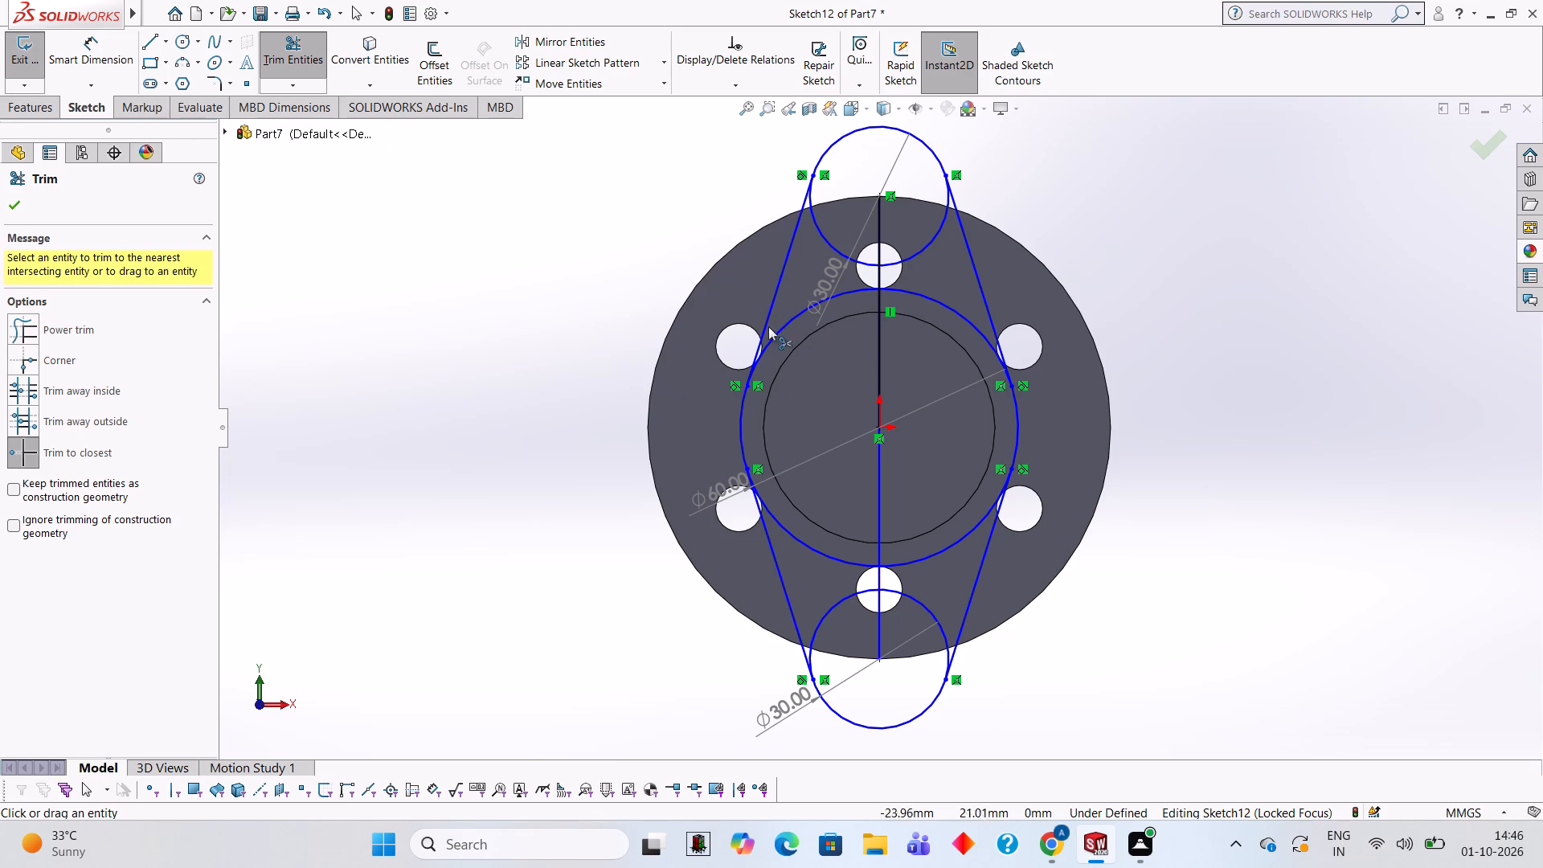
pyautogui.click(862, 264)
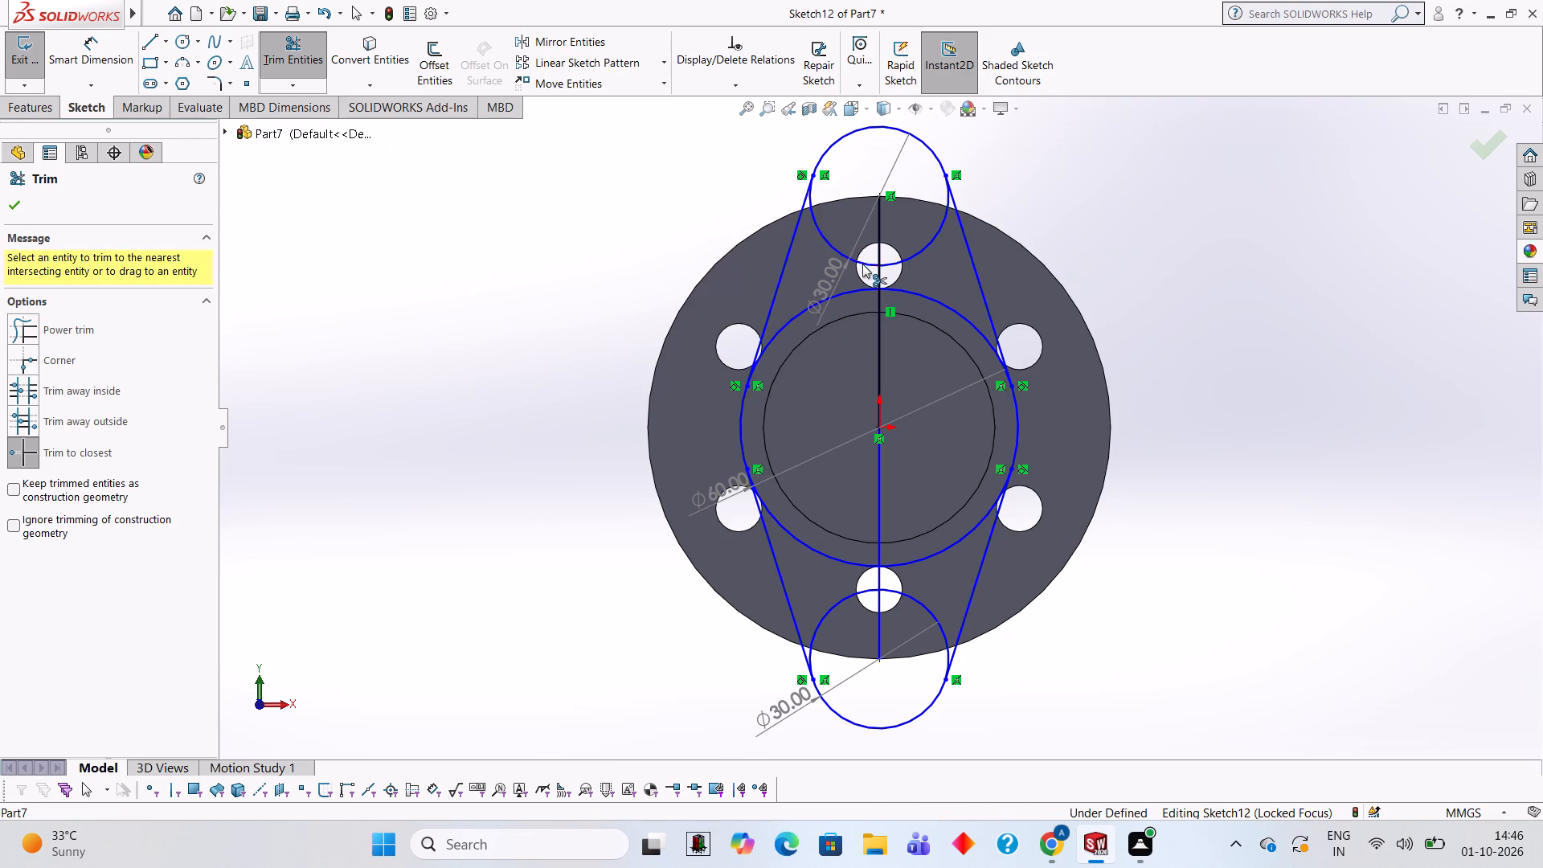
pyautogui.click(925, 244)
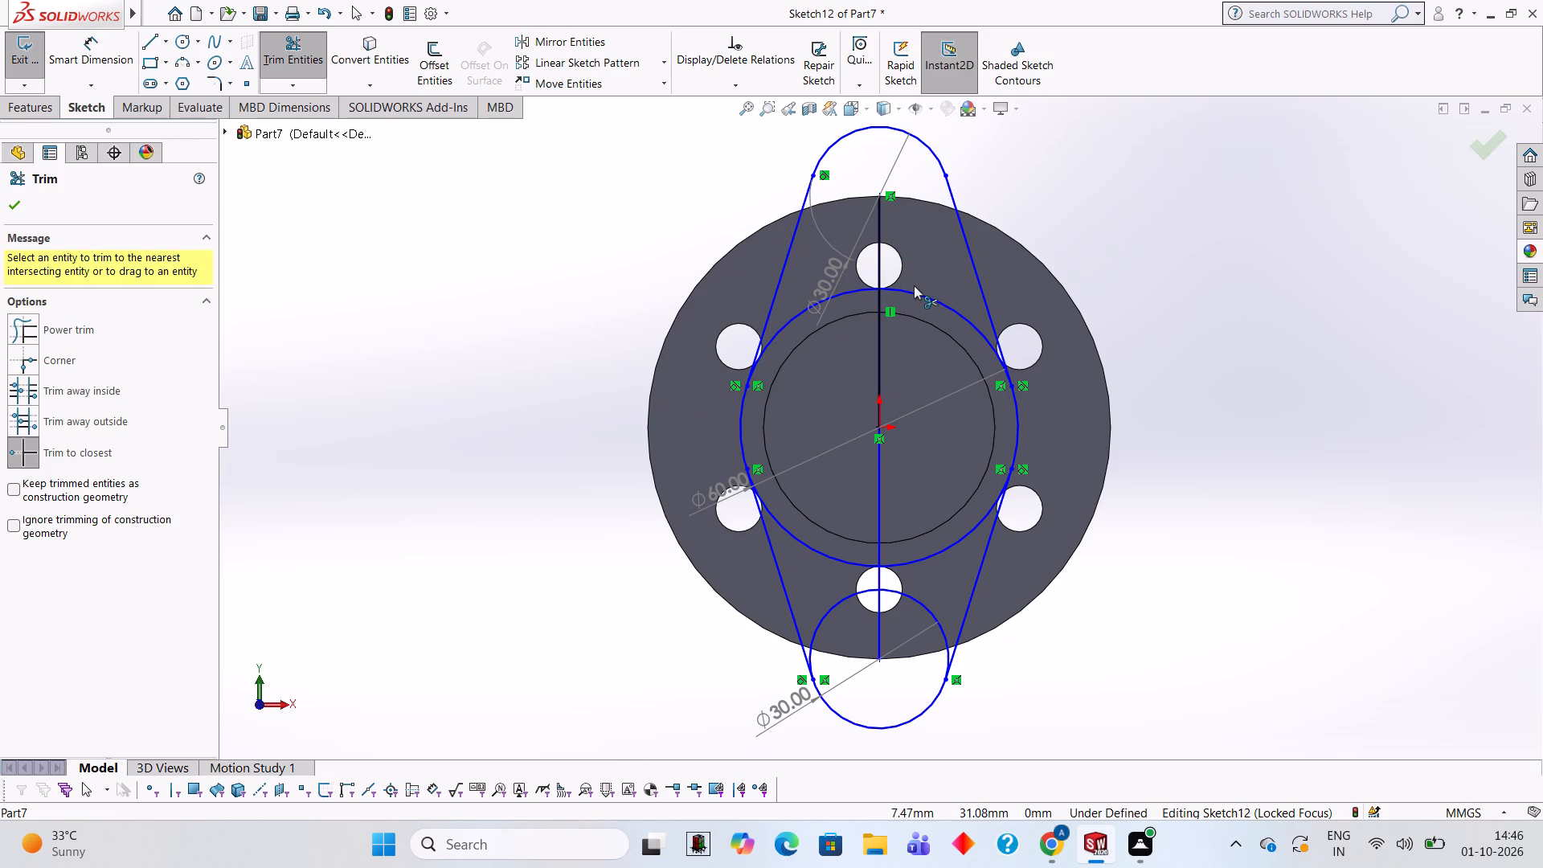
pyautogui.click(914, 296)
pyautogui.click(849, 293)
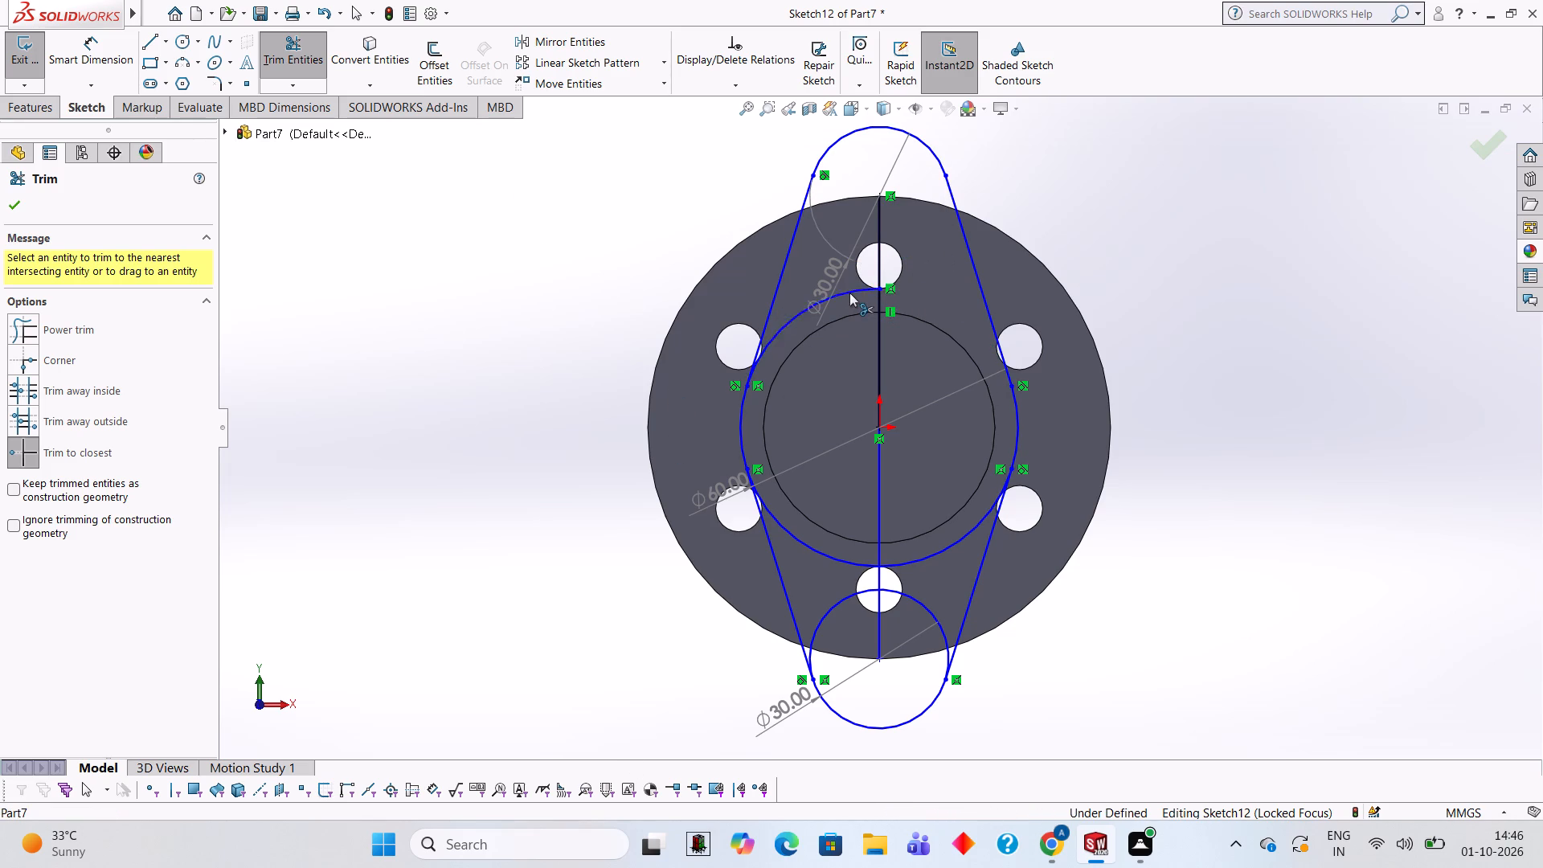
pyautogui.click(882, 299)
pyautogui.click(878, 351)
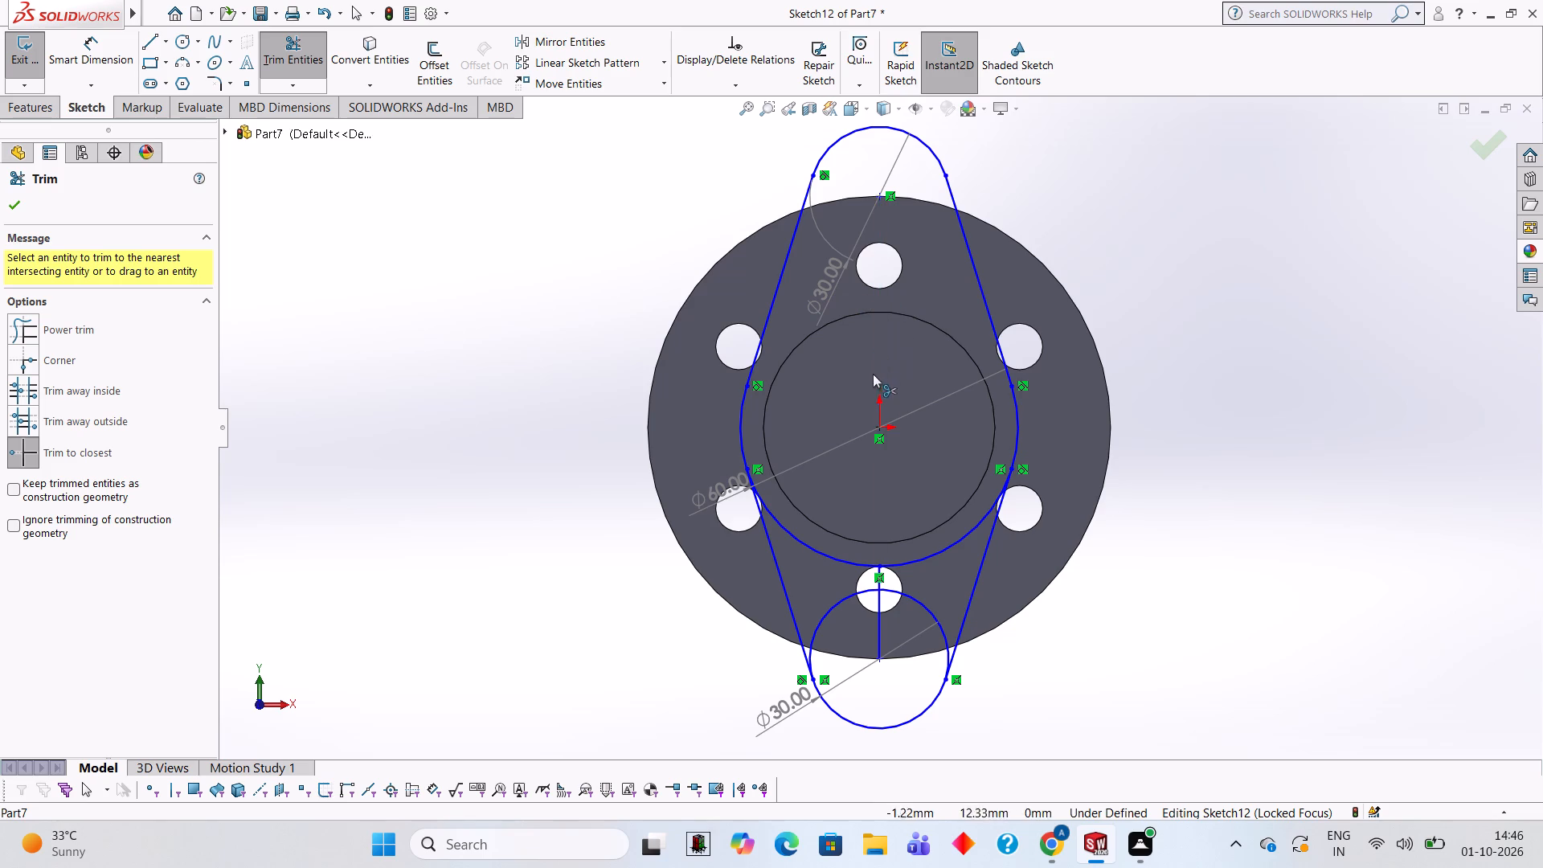
pyautogui.click(804, 541)
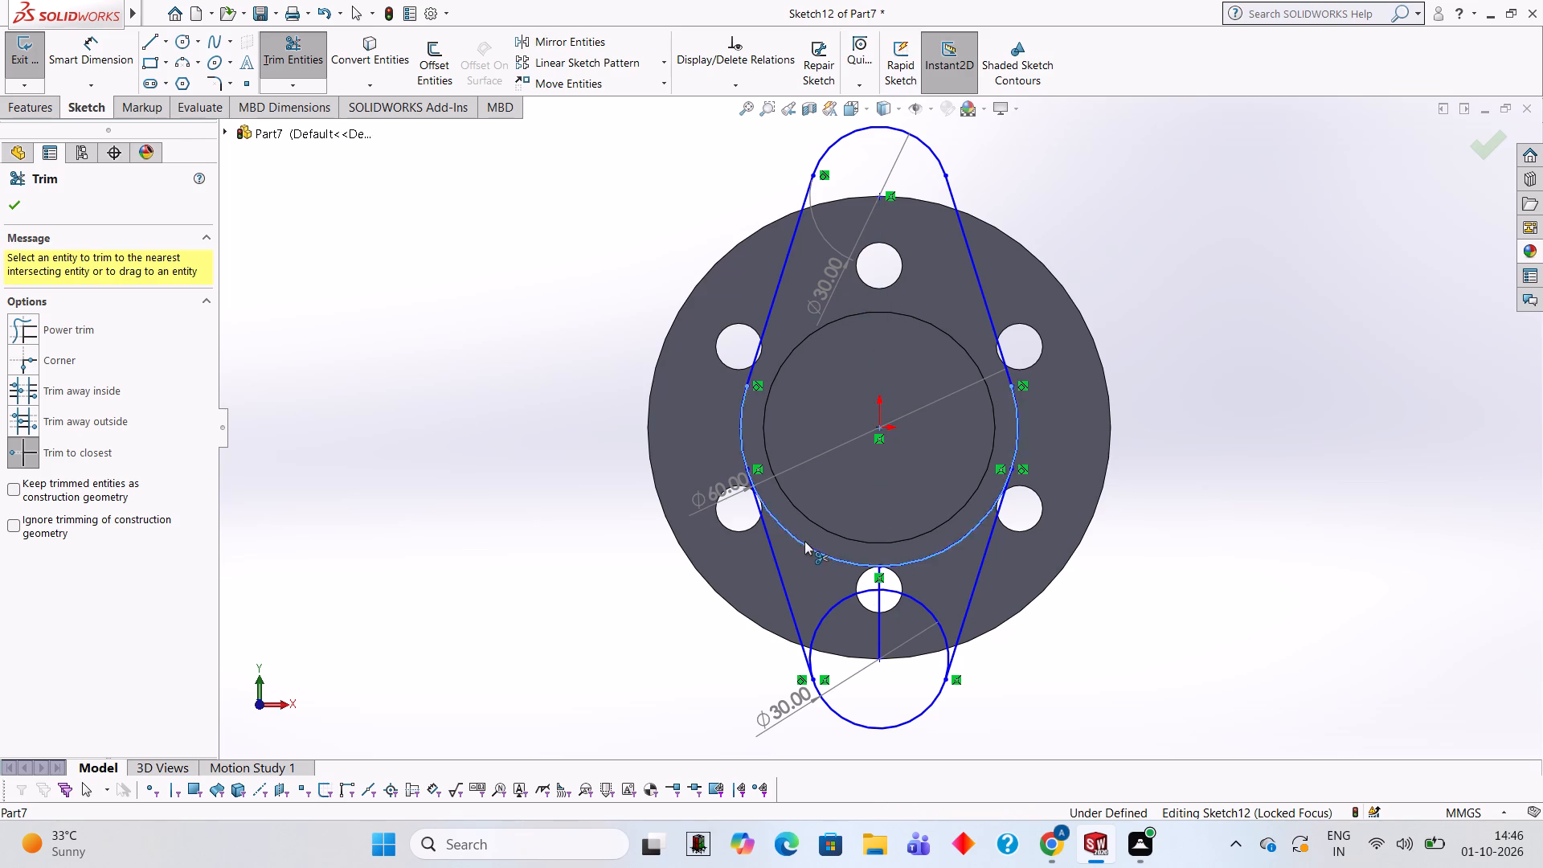
pyautogui.click(836, 602)
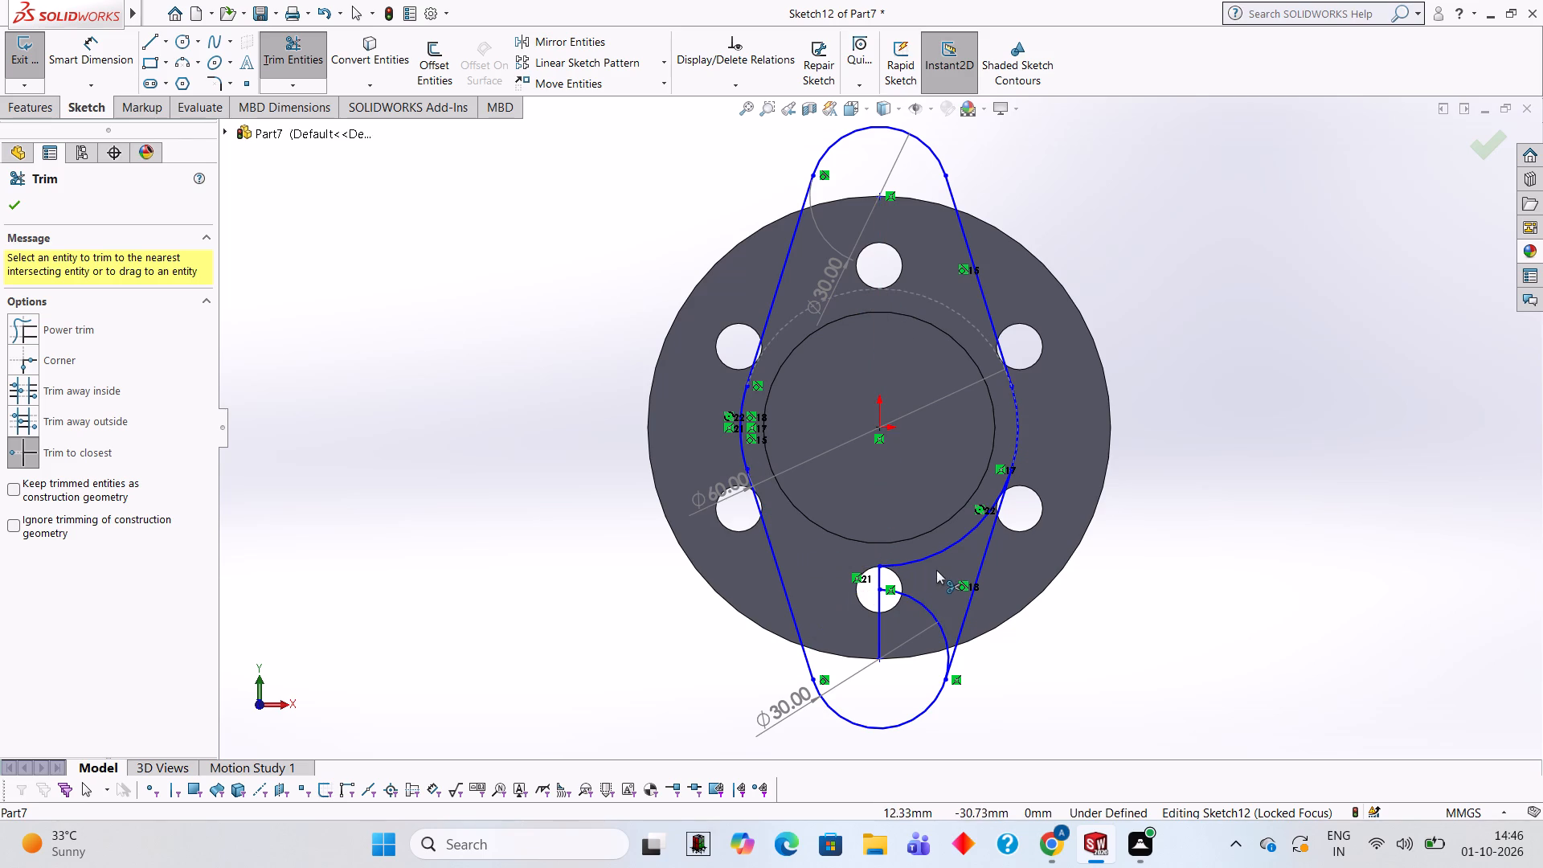
pyautogui.click(933, 552)
pyautogui.click(919, 608)
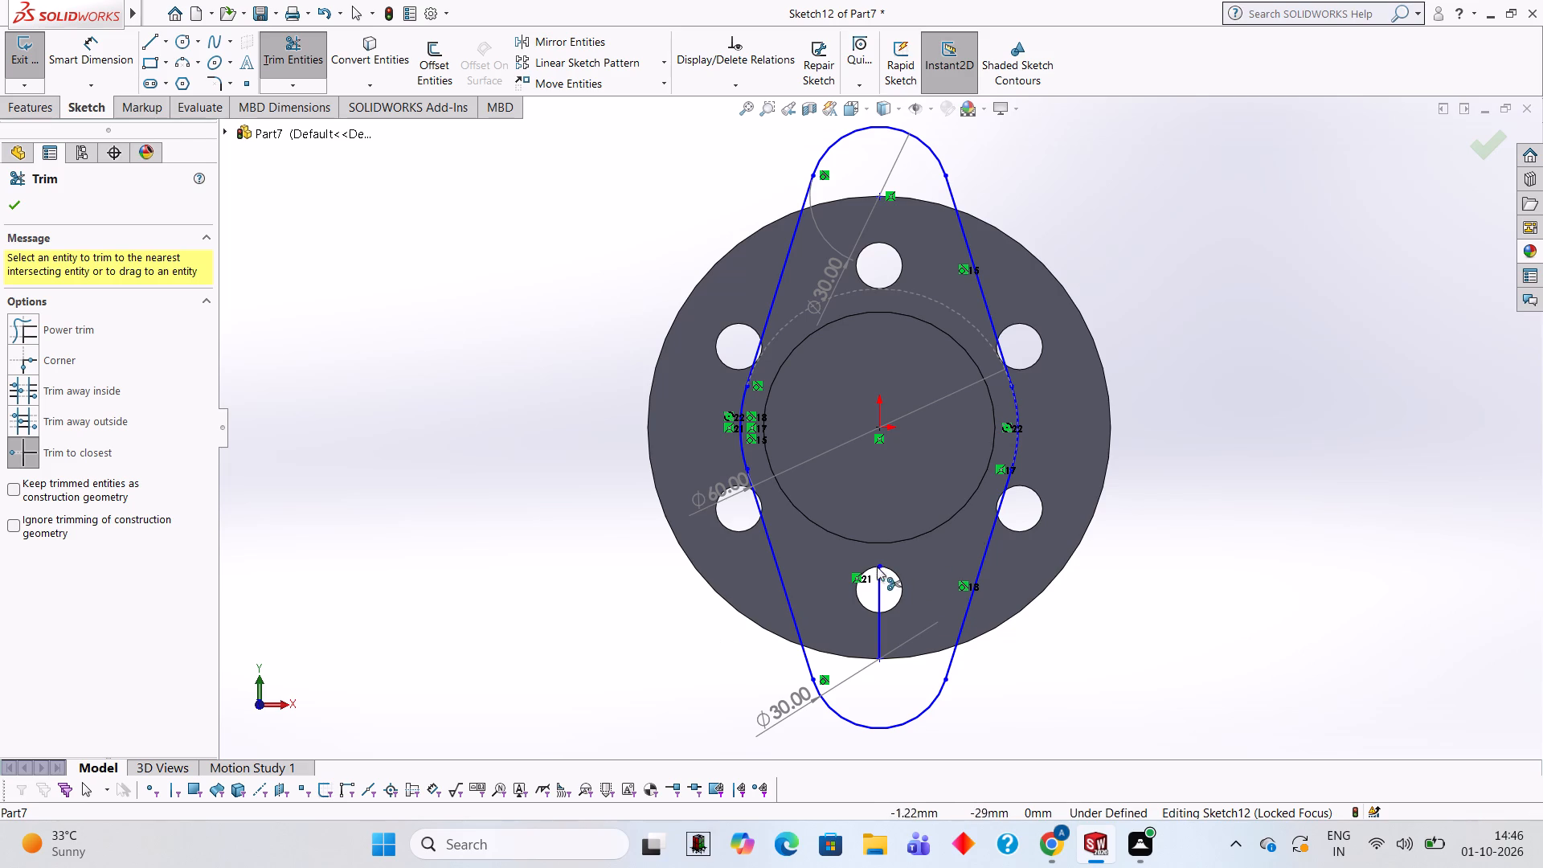
pyautogui.click(880, 592)
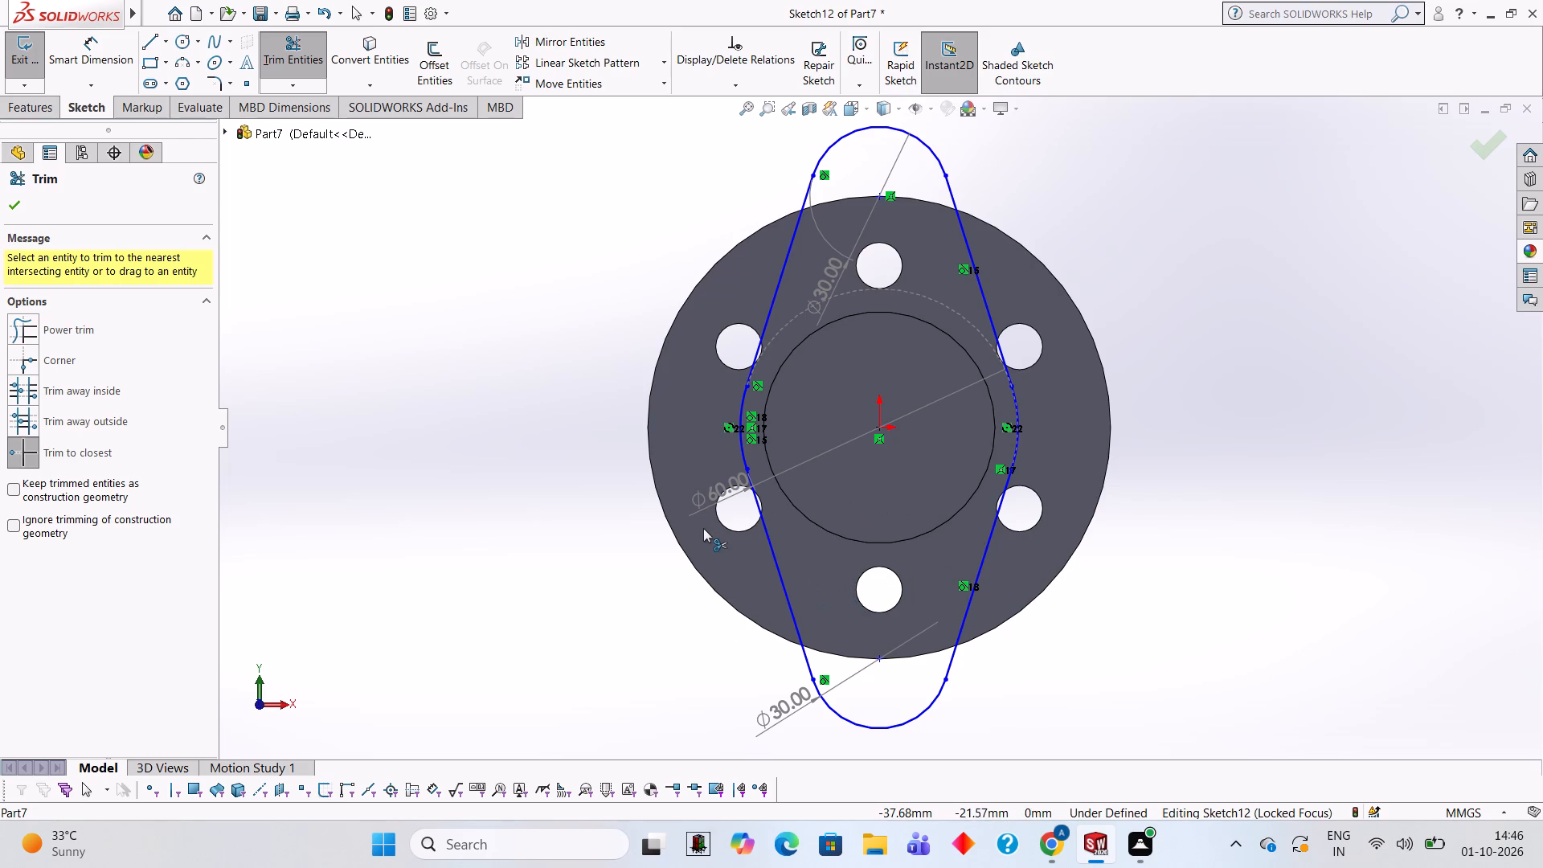
# Examine up close the junction between the 60 mm arc and the lower-left tangent line.
pyautogui.scroll(-7, 736, 478)
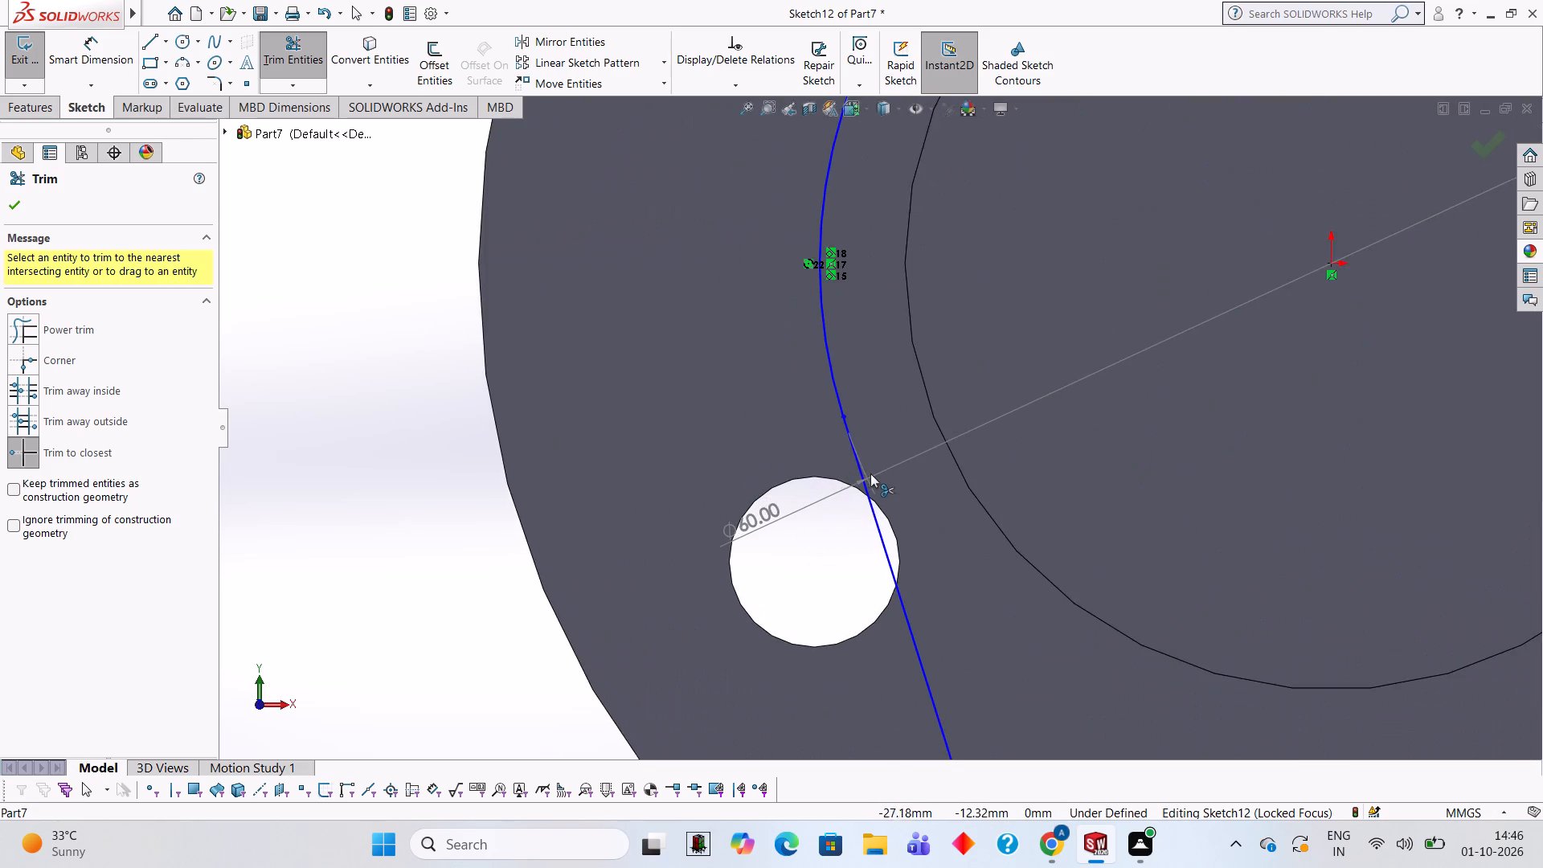
pyautogui.scroll(-9, 873, 473)
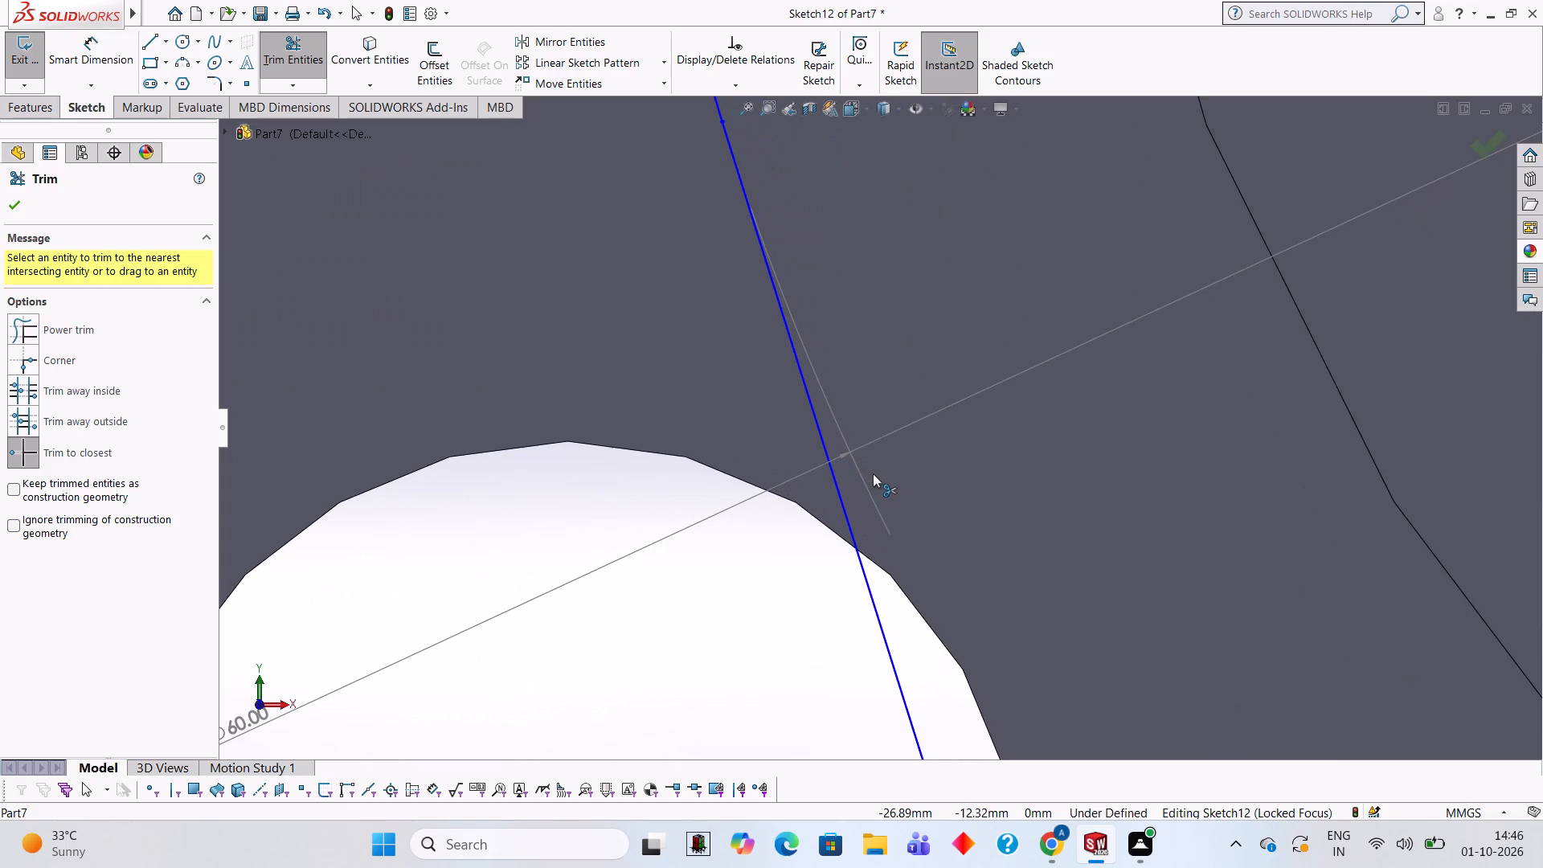
pyautogui.scroll(18, 873, 473)
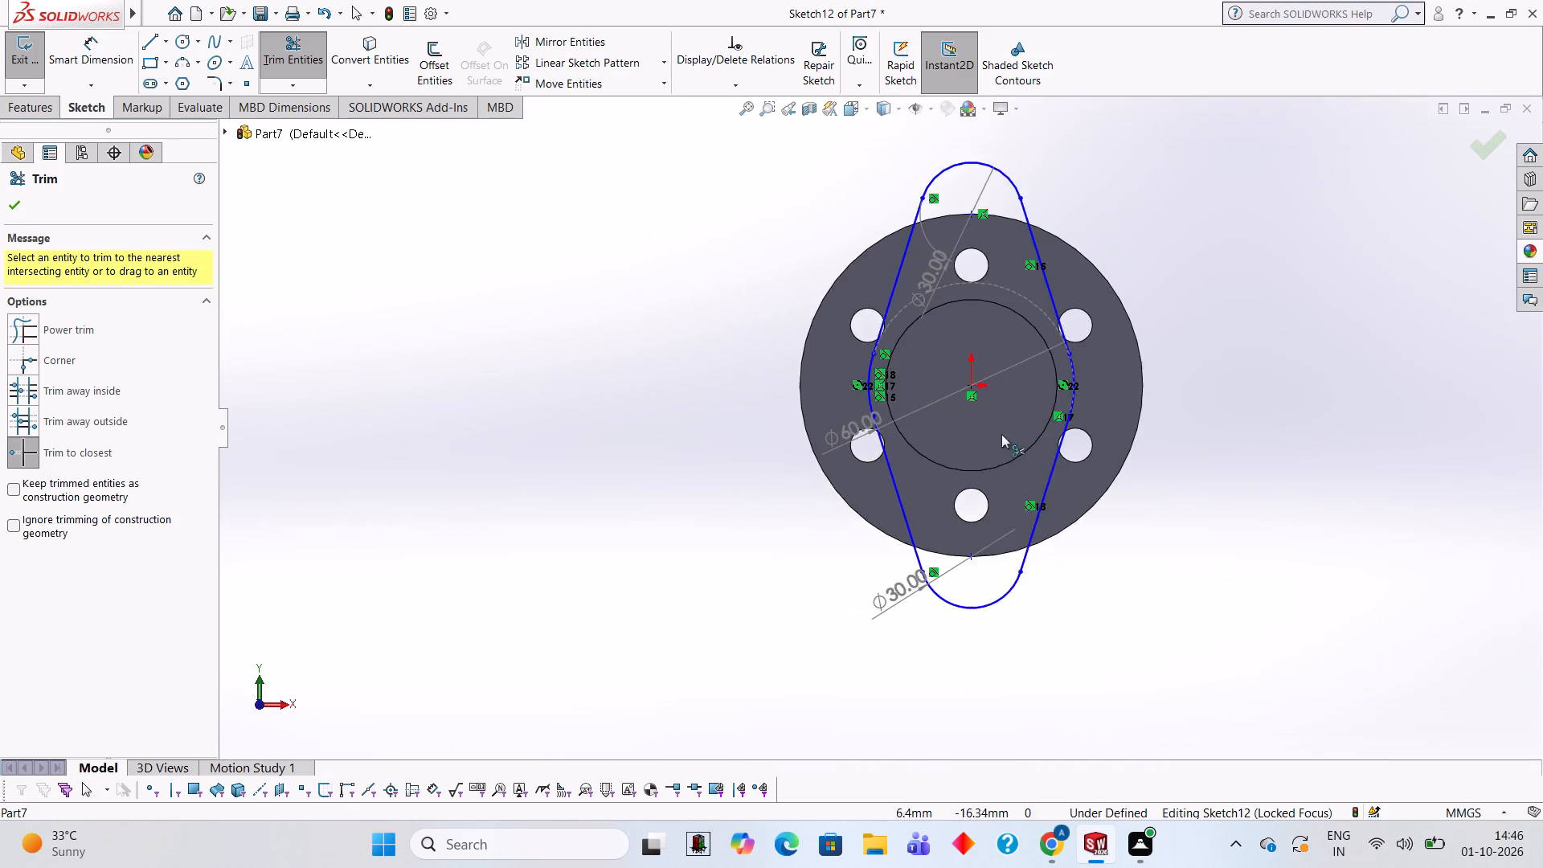
pyautogui.scroll(2, 1001, 434)
pyautogui.scroll(-2, 1021, 413)
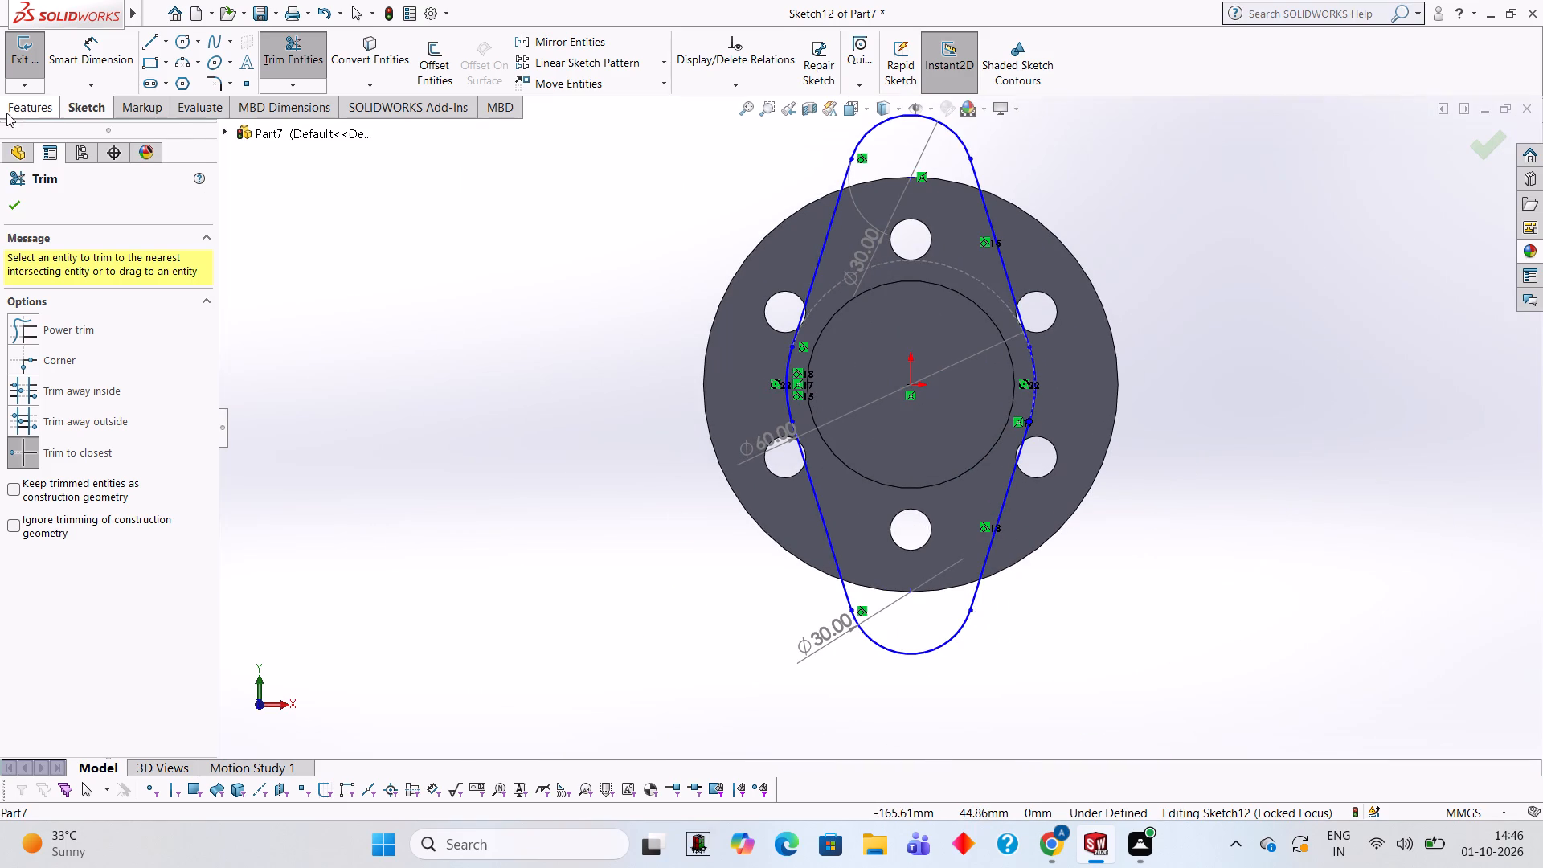
# Extrude the oval profile as a 15 mm blind boss merged with the shaft.
pyautogui.click(14, 108)
pyautogui.click(45, 70)
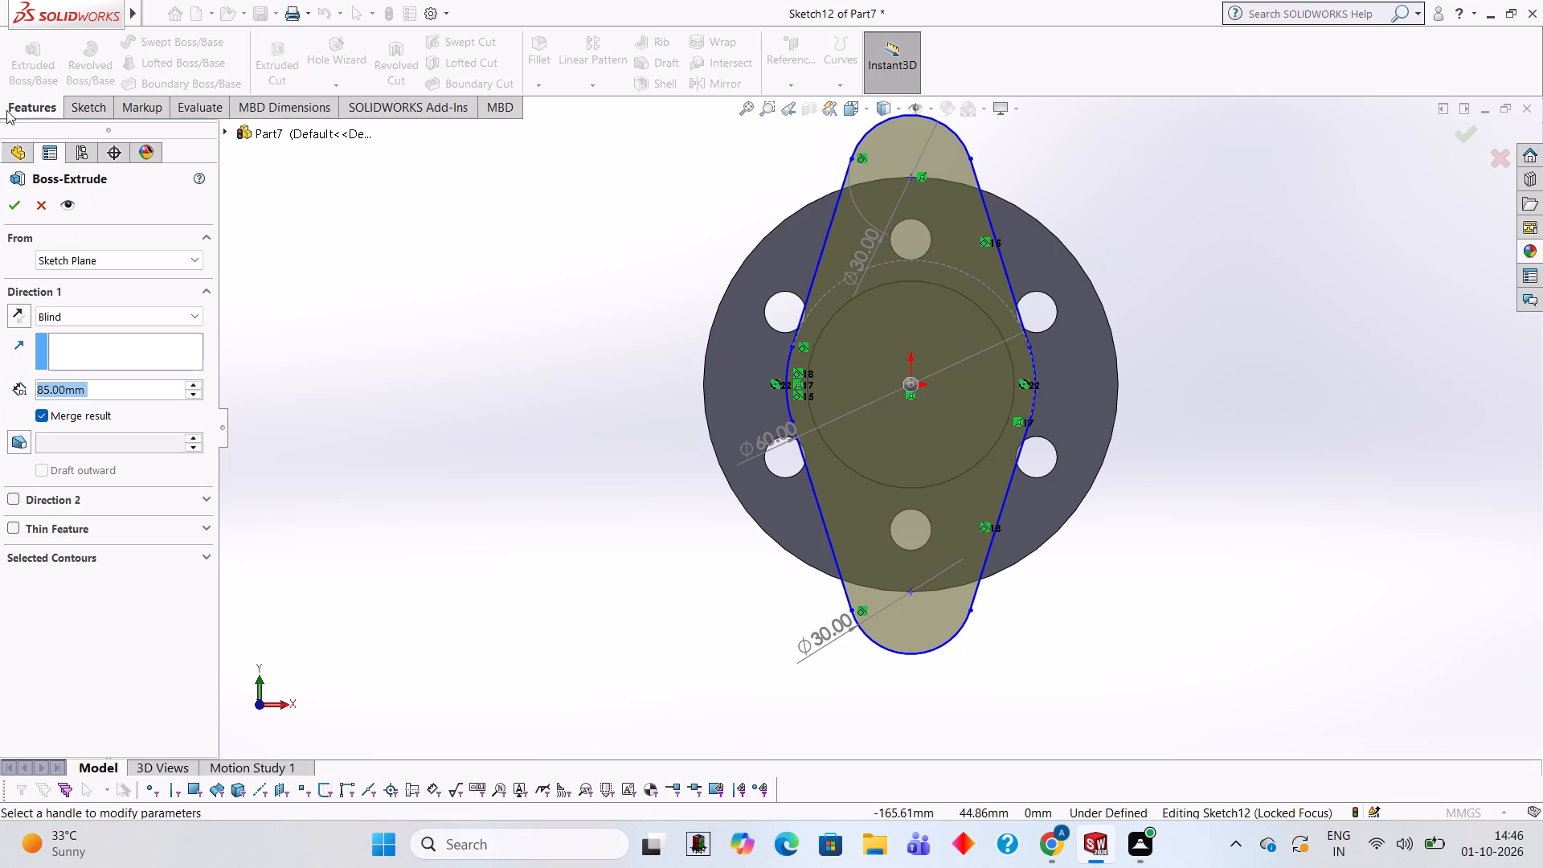
pyautogui.write('15')
pyautogui.press('Return')
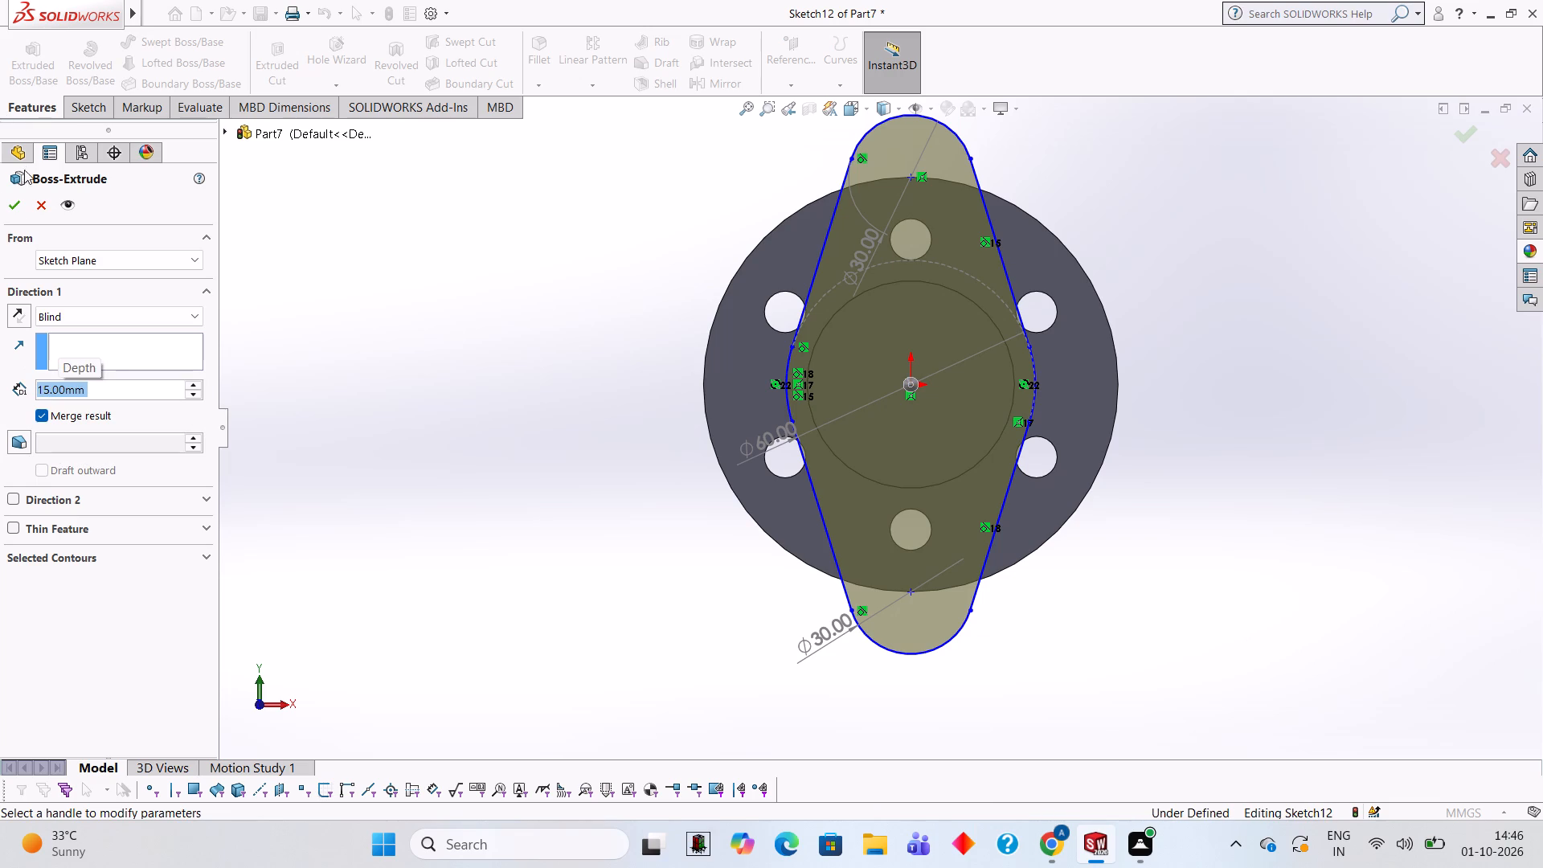
pyautogui.click(22, 196)
pyautogui.click(497, 455)
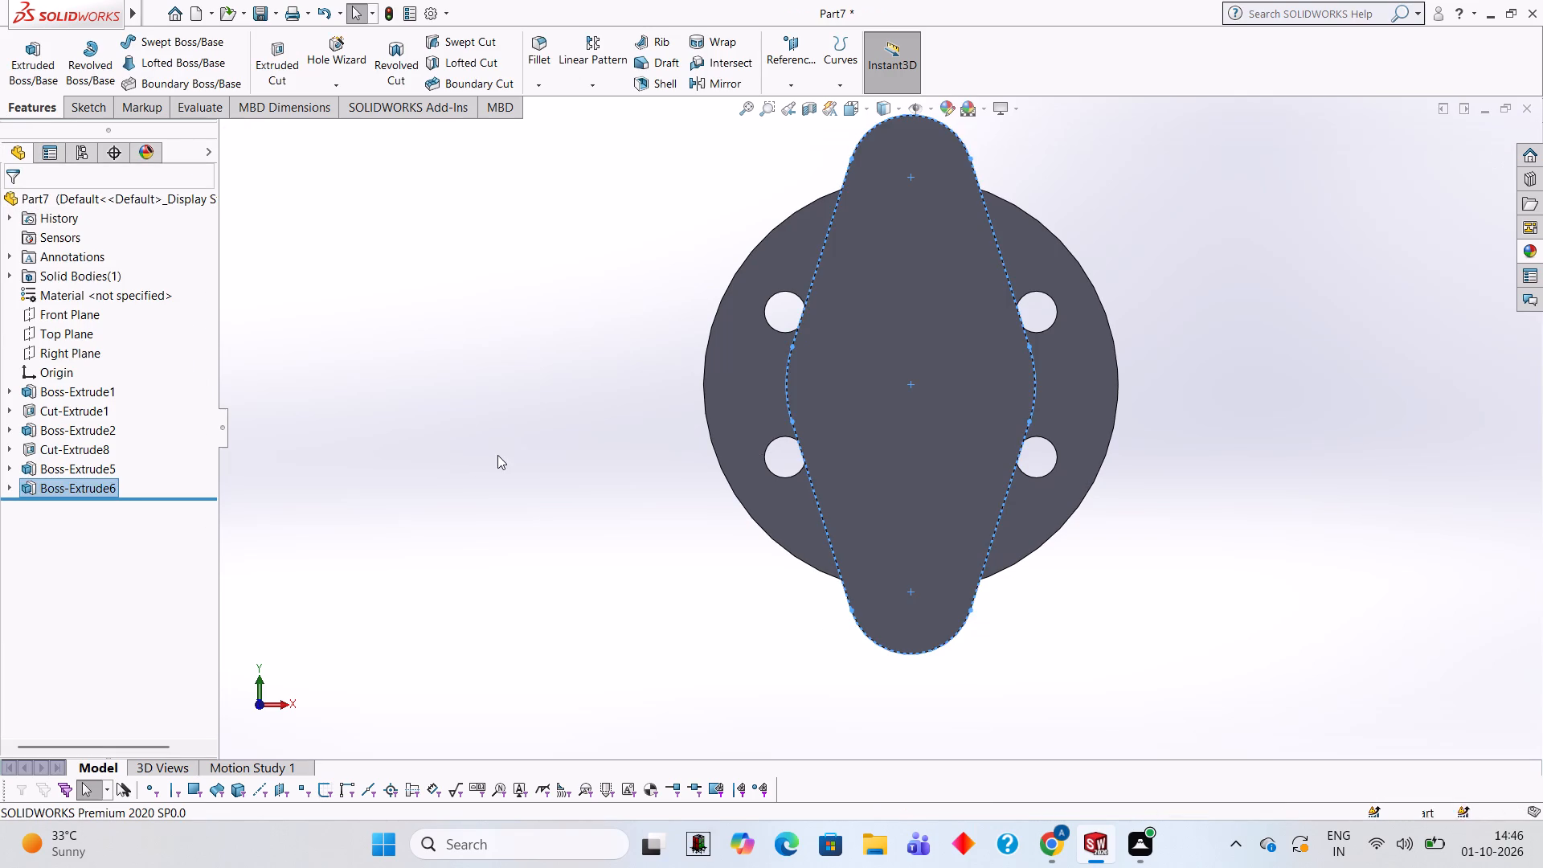
# On the oval plate's outer face, sketch two 13 mm diameter circles centred on the upper and lower rounded ends.
pyautogui.moveTo(510, 469); pyautogui.dragTo(806, 542, button='middle')
pyautogui.moveTo(563, 390); pyautogui.dragTo(417, 481, button='middle')
pyautogui.moveTo(618, 560); pyautogui.dragTo(620, 424, button='middle')
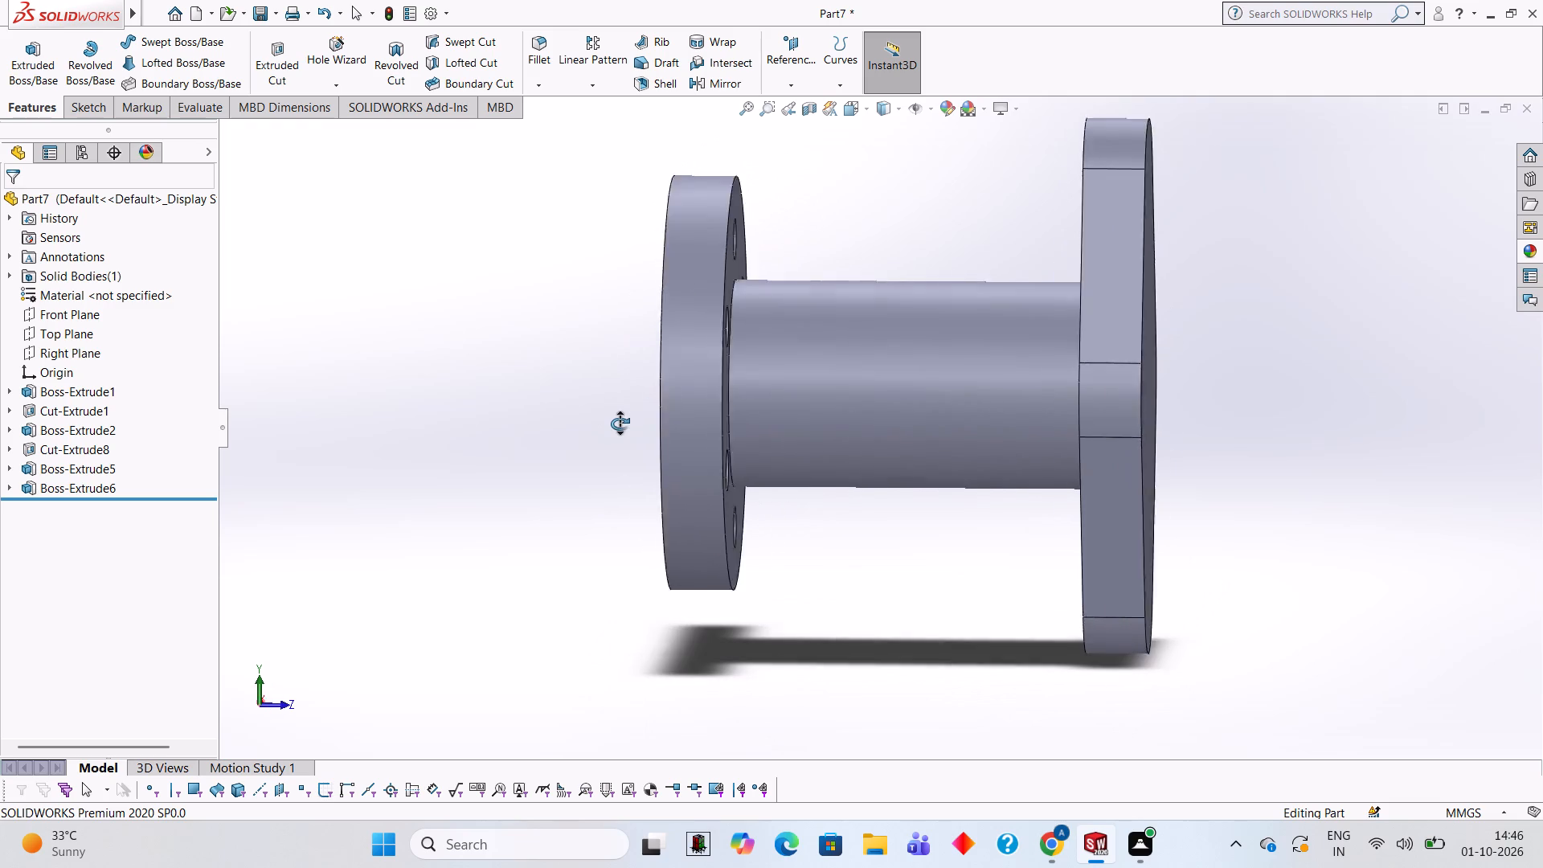
pyautogui.moveTo(620, 424); pyautogui.dragTo(624, 429, button='middle')
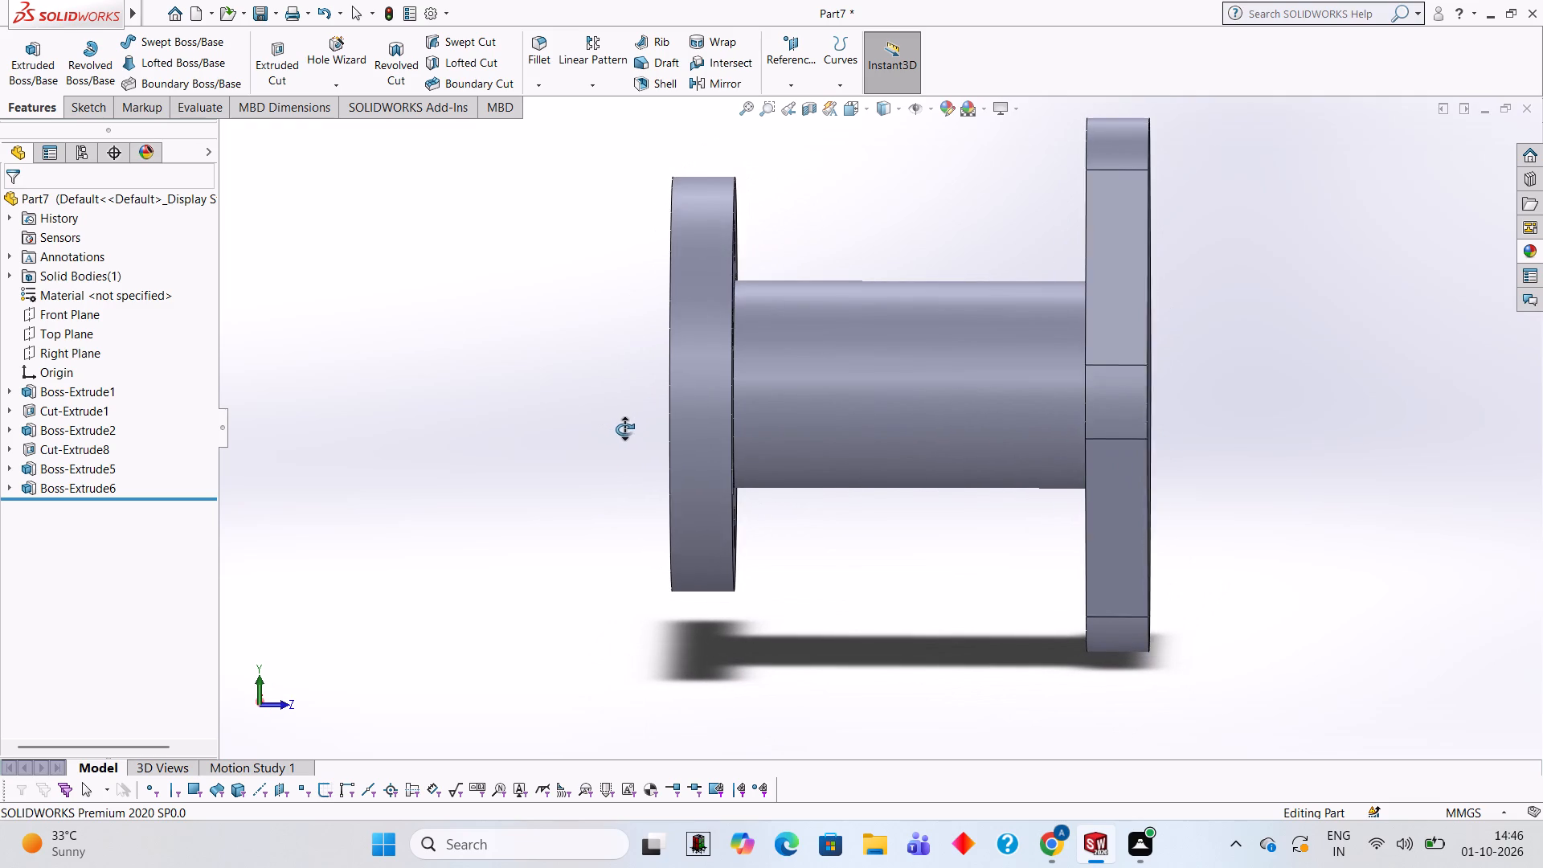
pyautogui.moveTo(624, 429); pyautogui.dragTo(458, 406, button='middle')
pyautogui.moveTo(637, 457); pyautogui.dragTo(661, 440, button='middle')
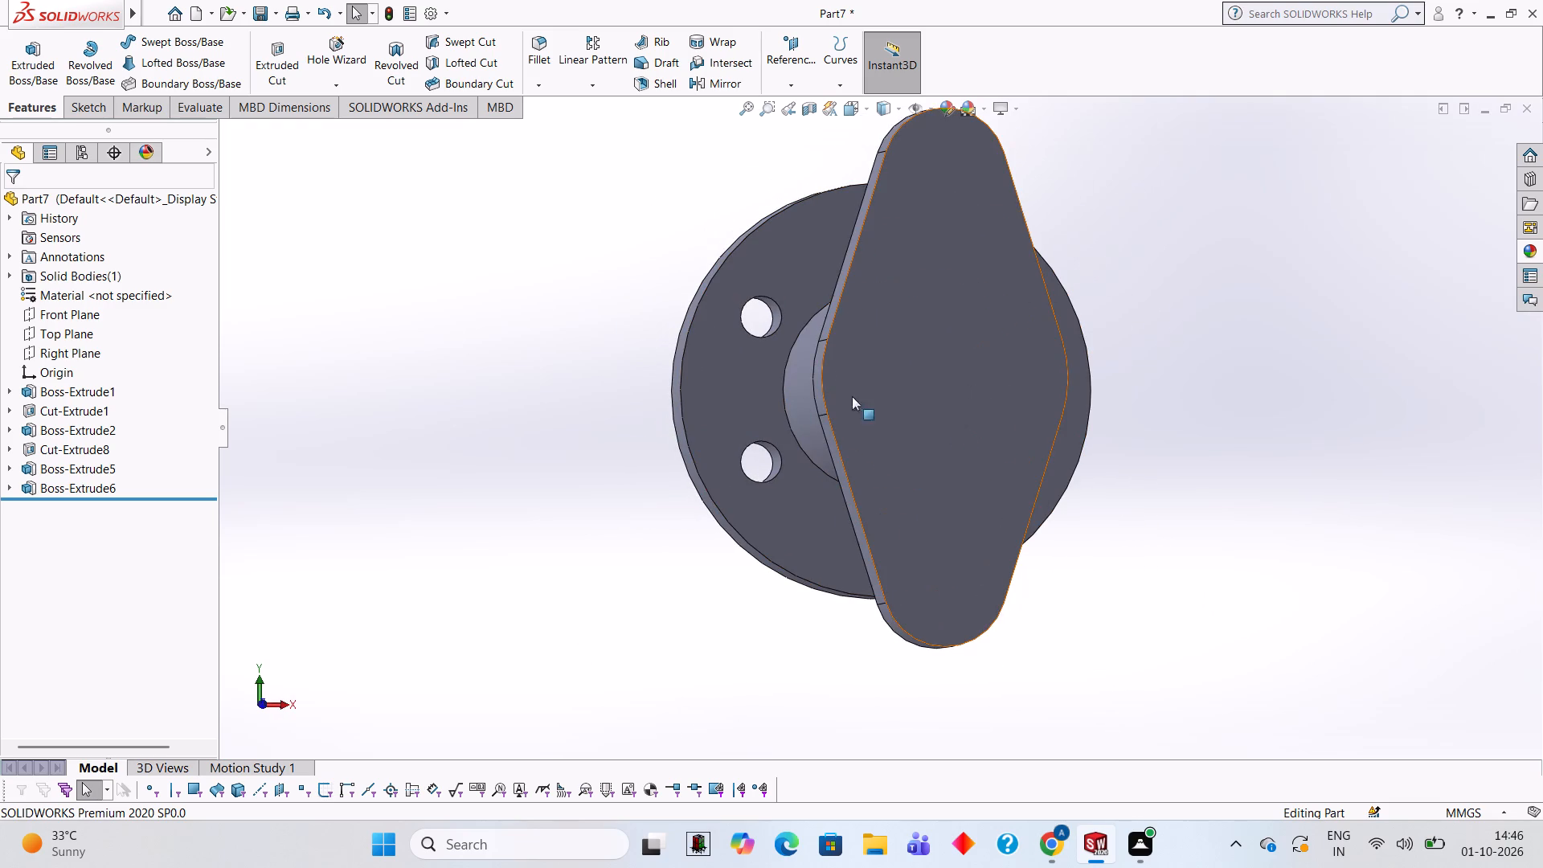
pyautogui.click(914, 395)
pyautogui.click(984, 344)
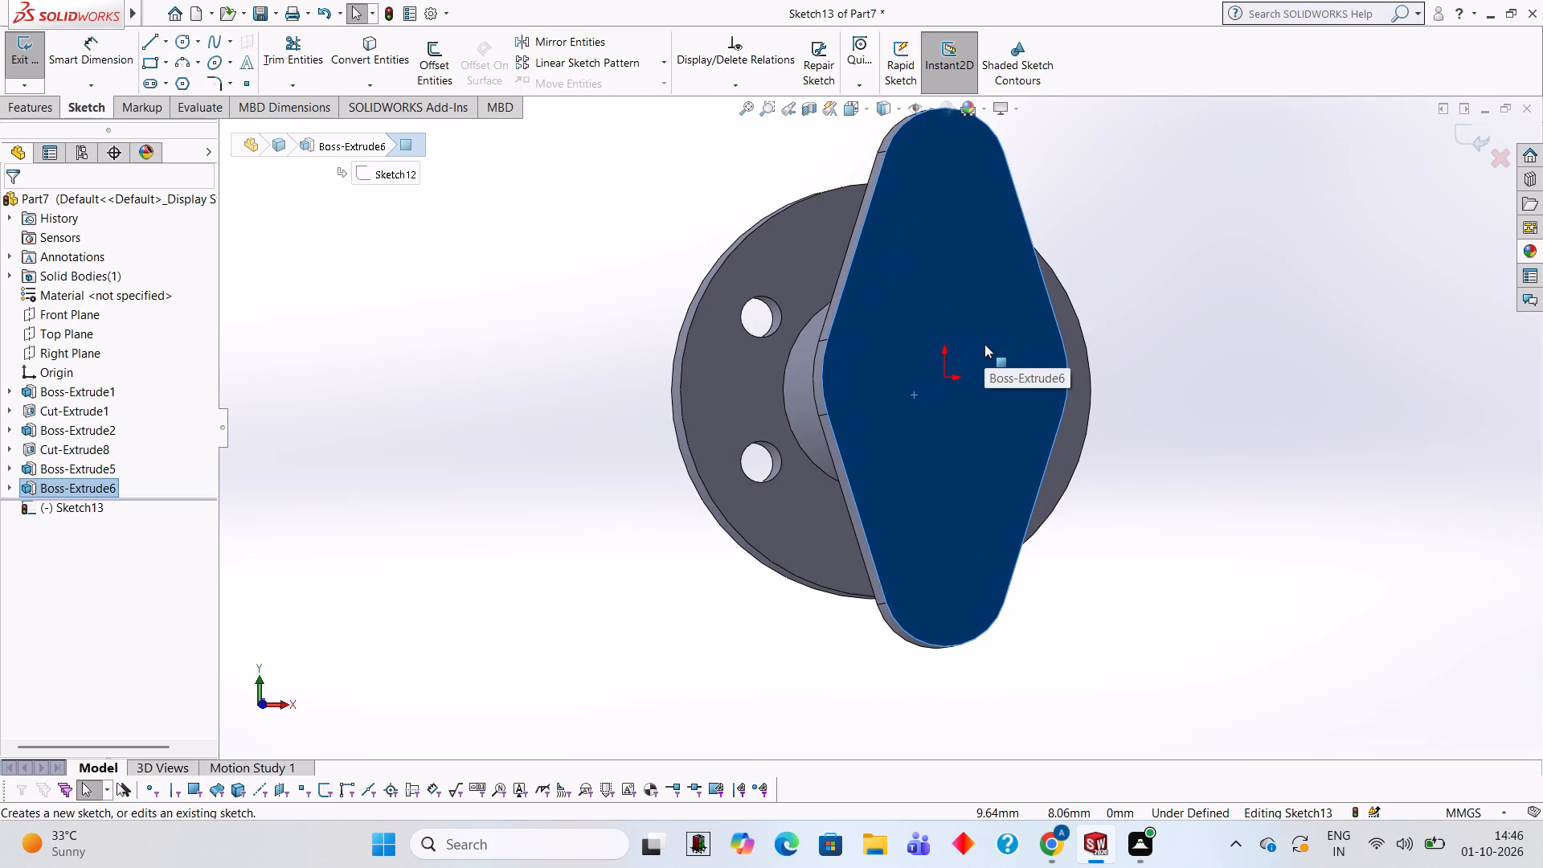
pyautogui.hotkey('ctrl', '8')
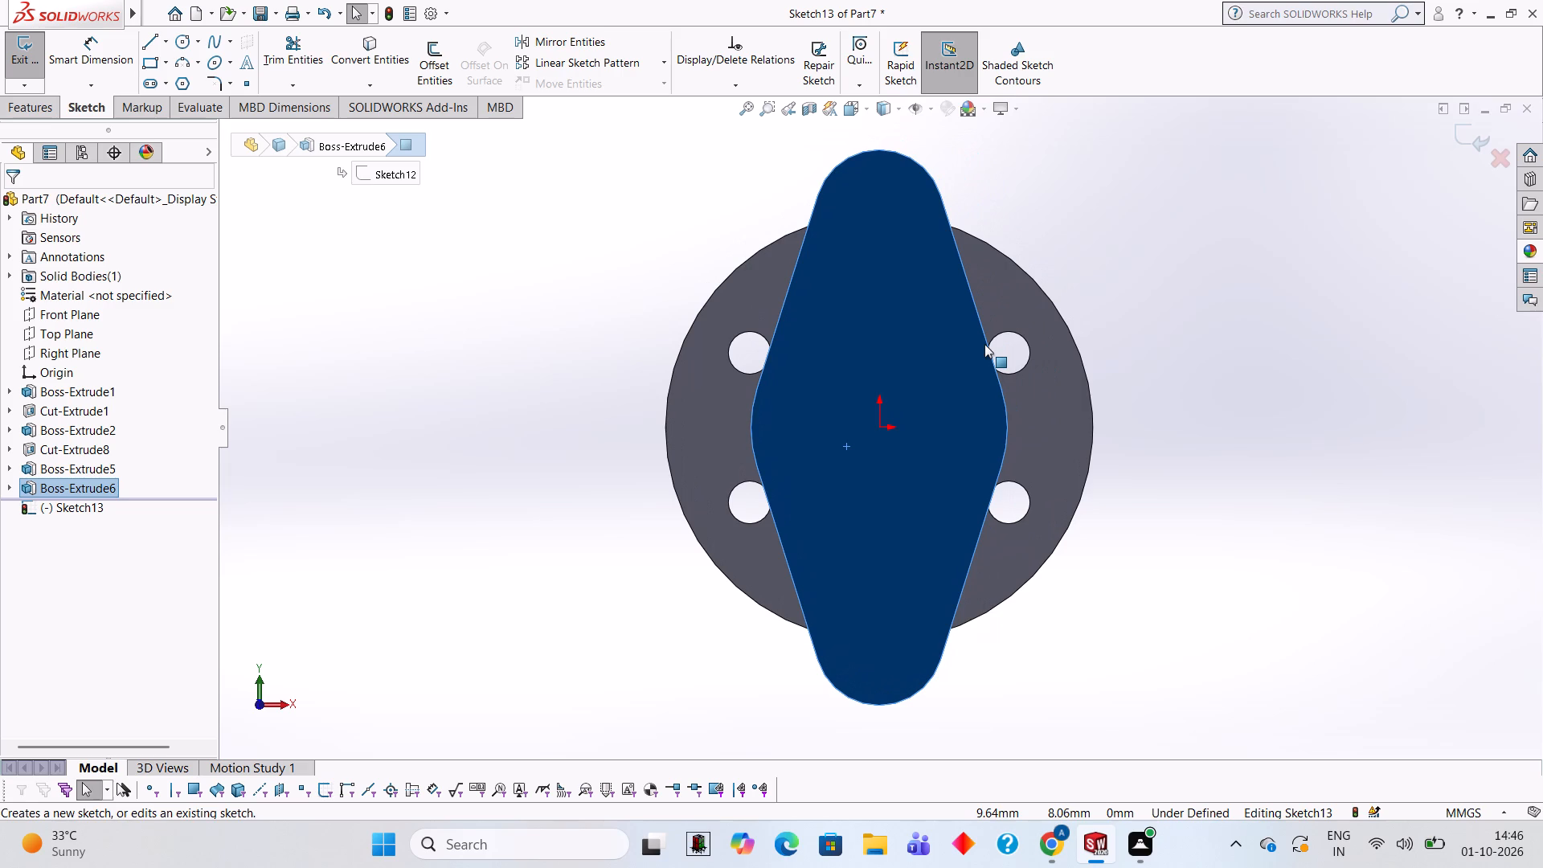
pyautogui.click(190, 41)
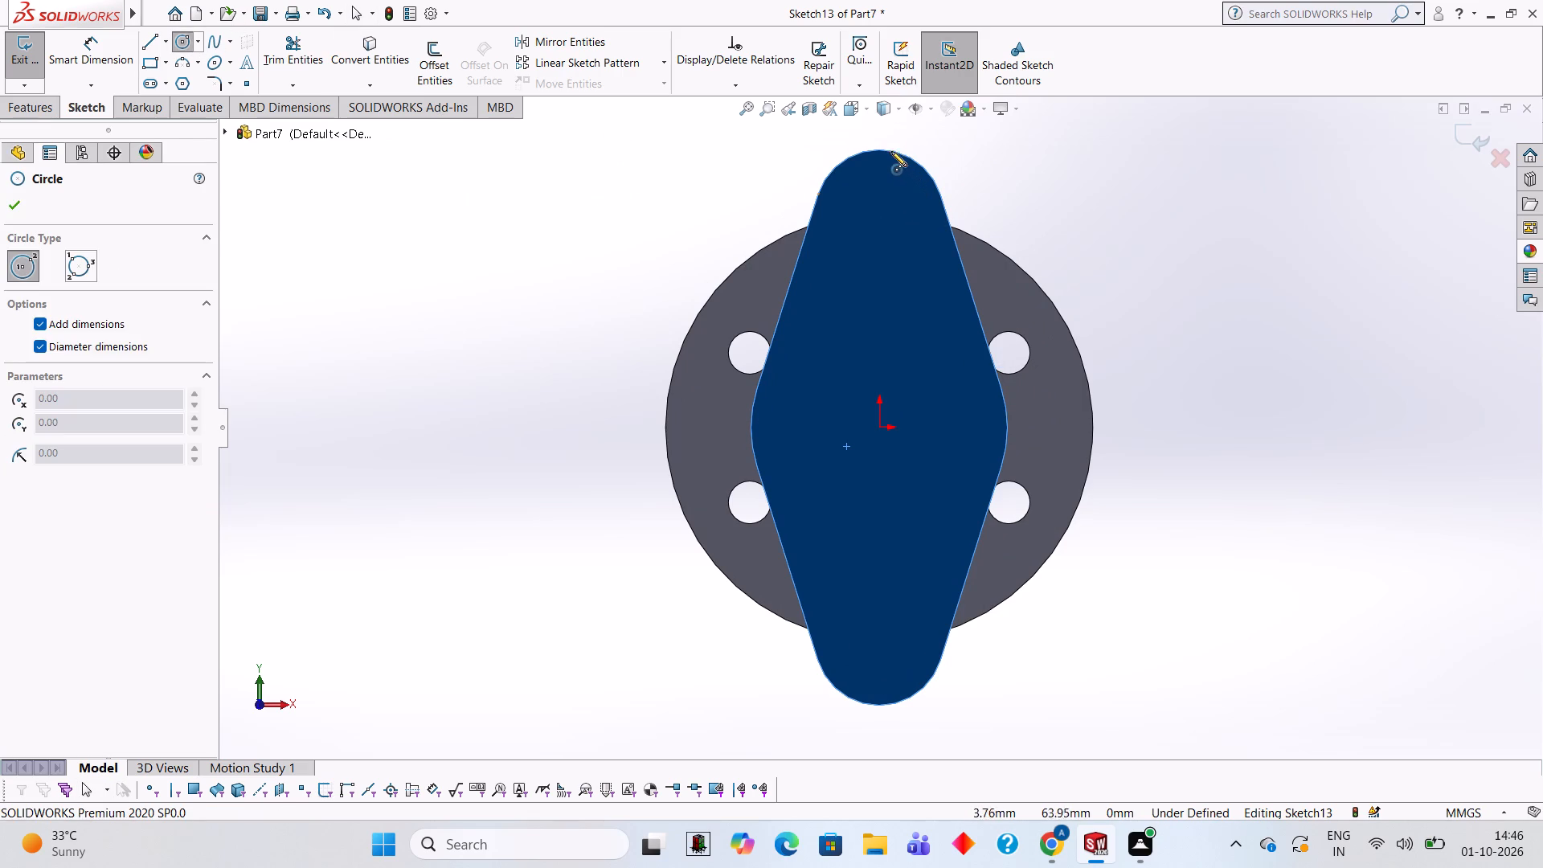
pyautogui.click(878, 213)
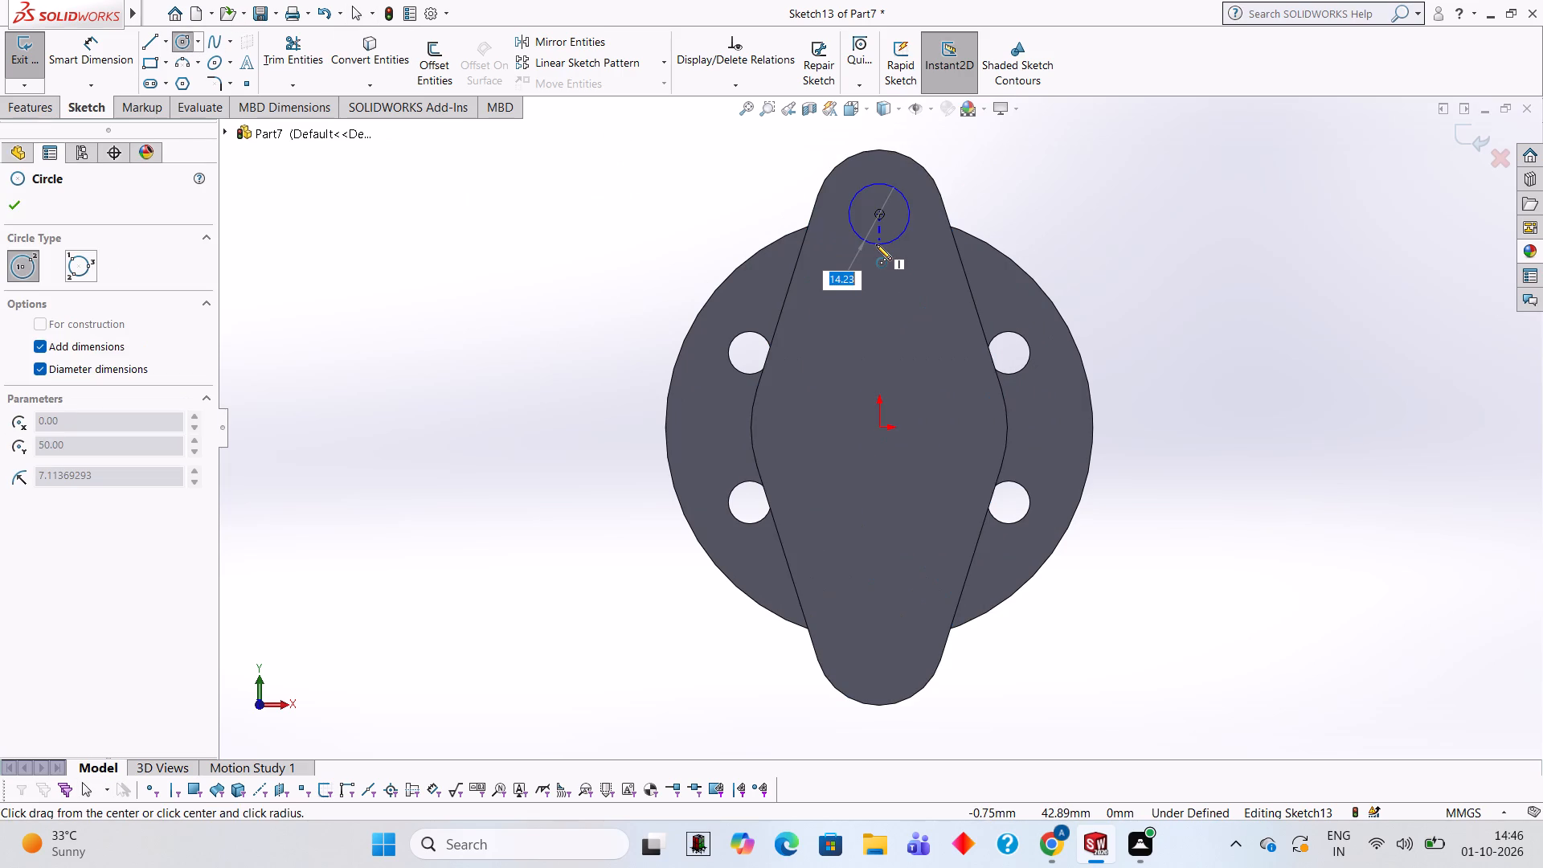
pyautogui.write('13')
pyautogui.press('Return')
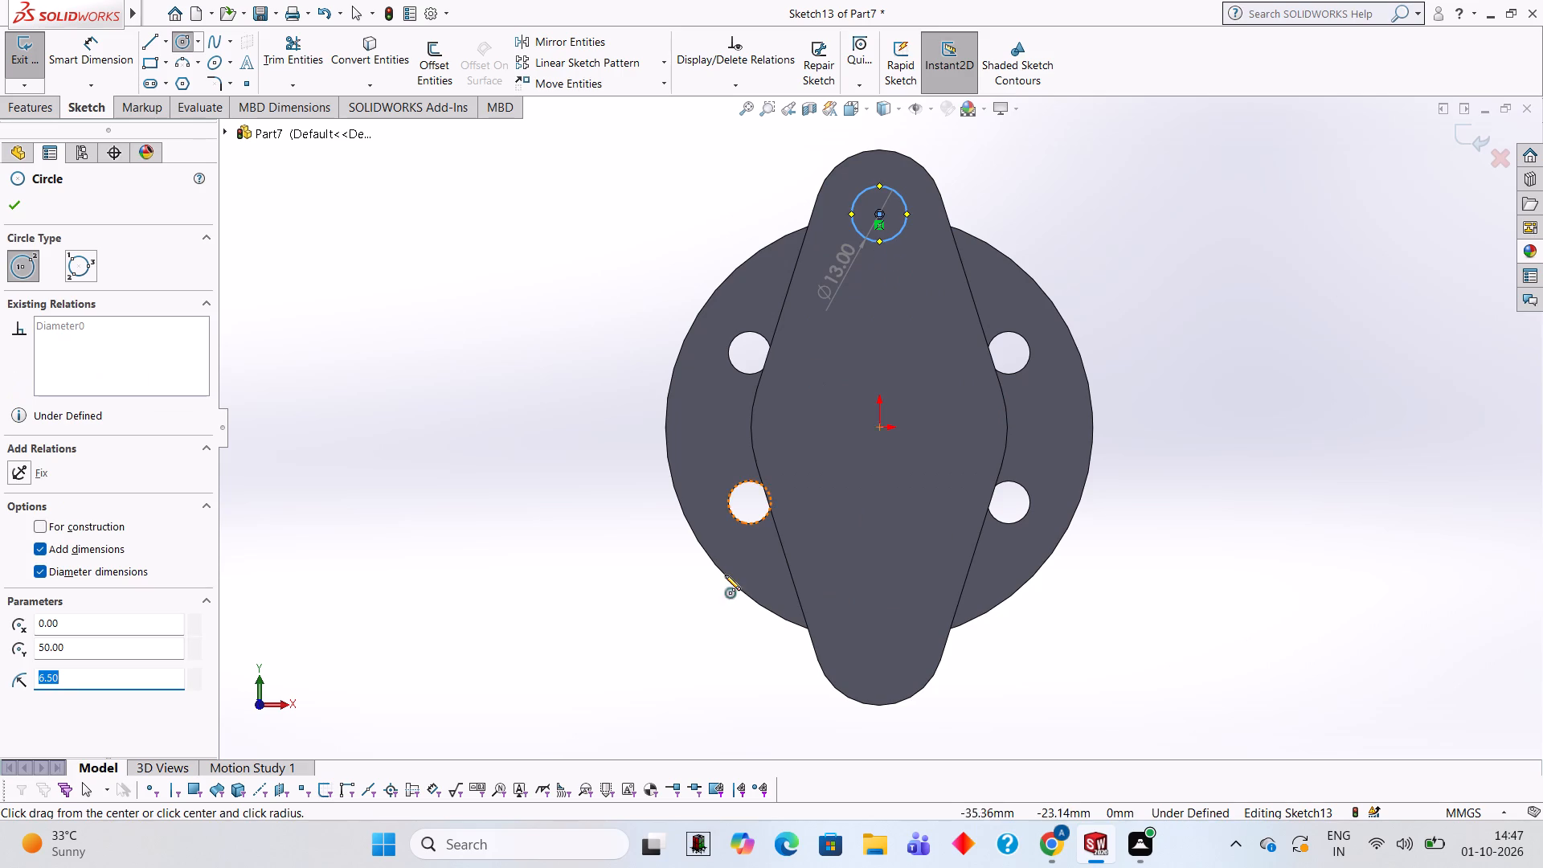
pyautogui.click(879, 643)
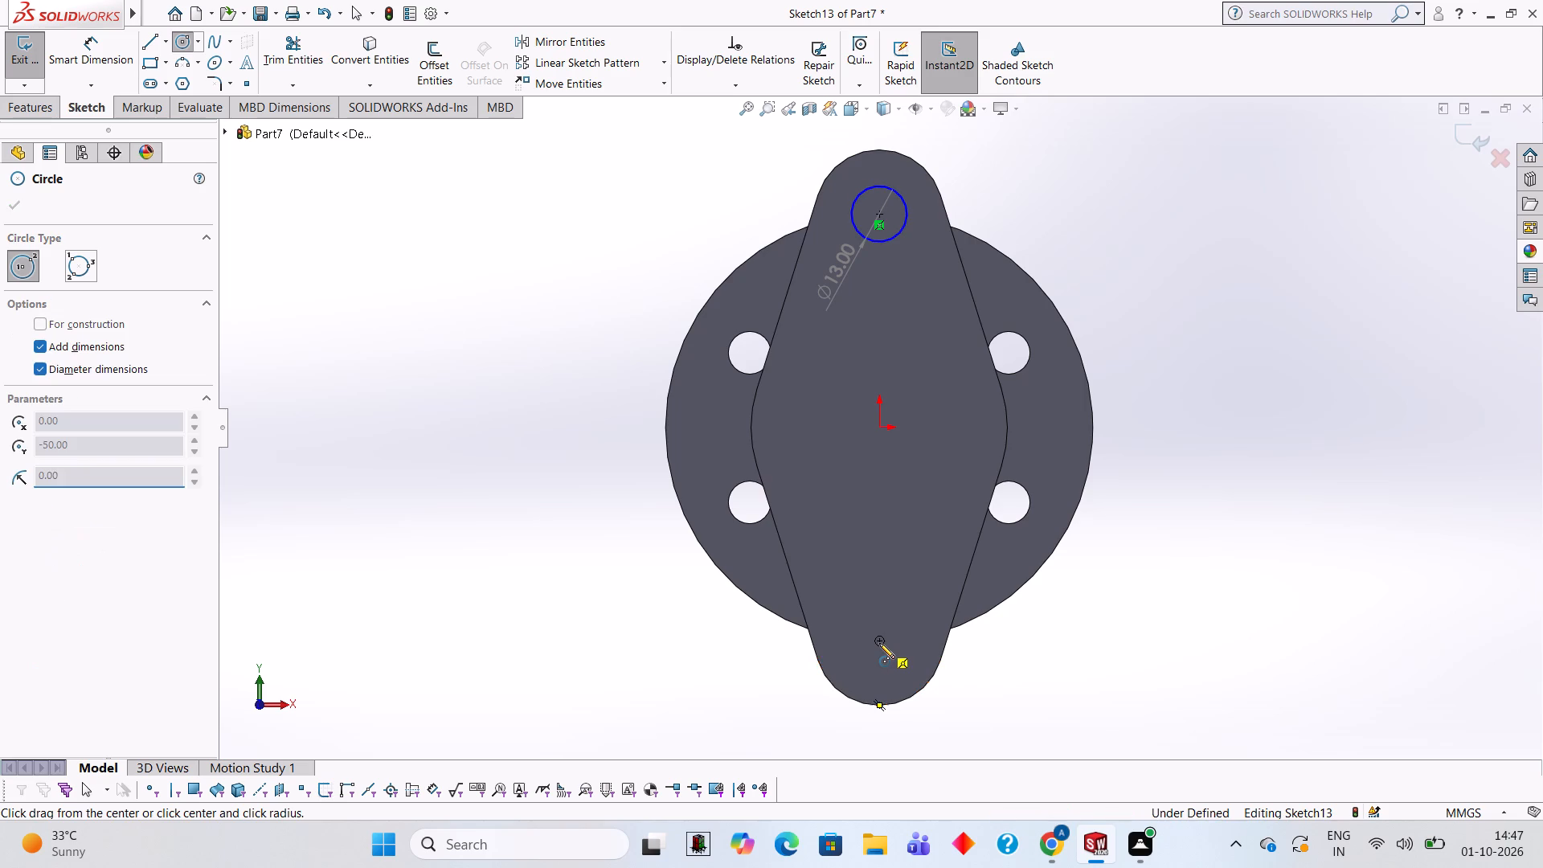
pyautogui.write('13')
pyautogui.press('Return')
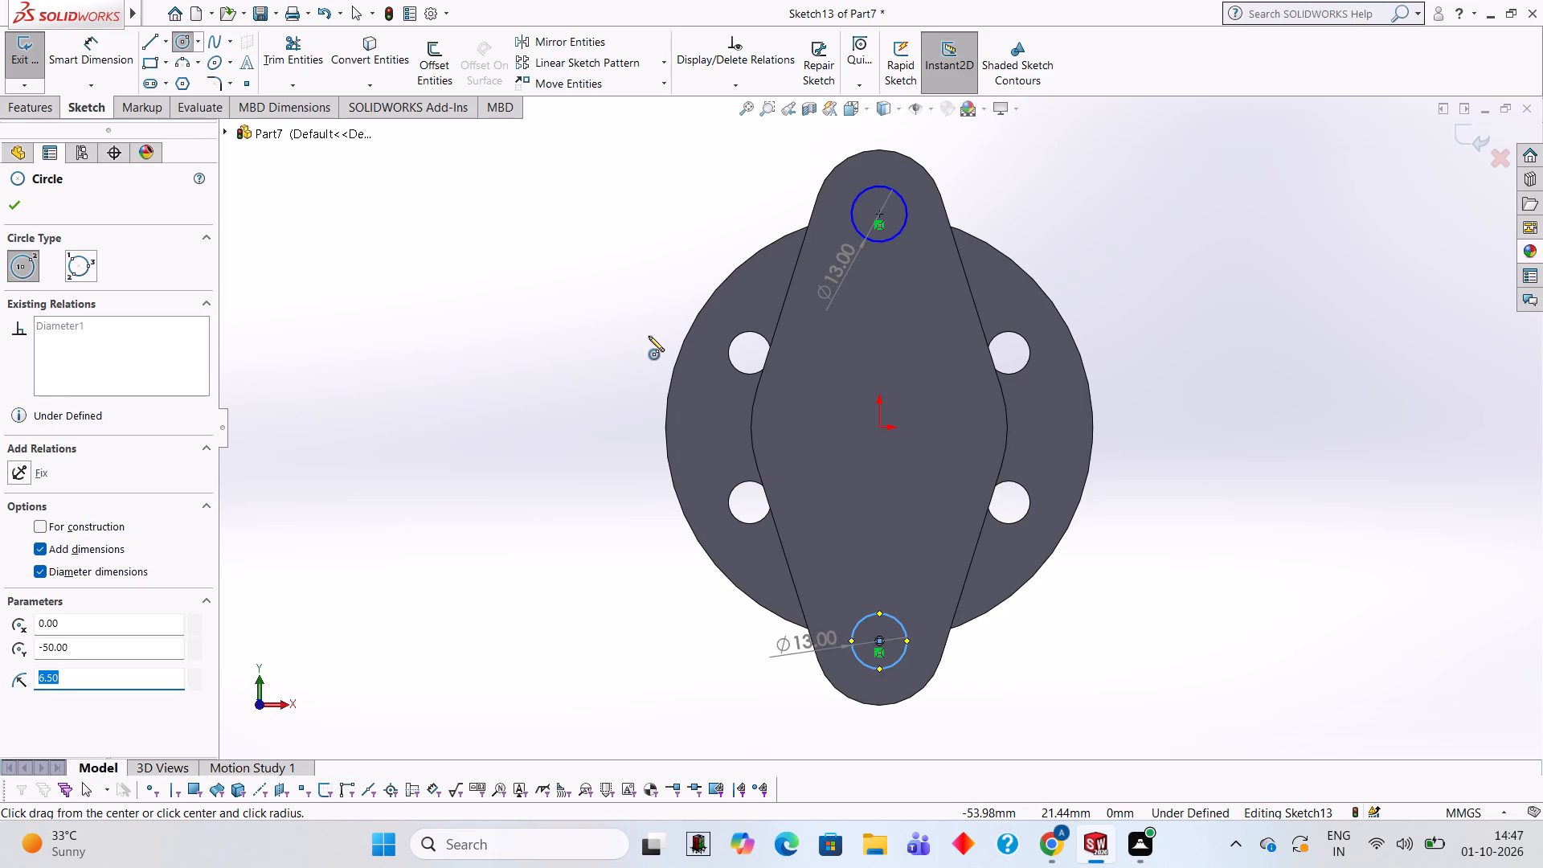
# Cut the two 13 mm circles through the oval end plate with a 15 mm blind Extruded Cut.
pyautogui.click(27, 107)
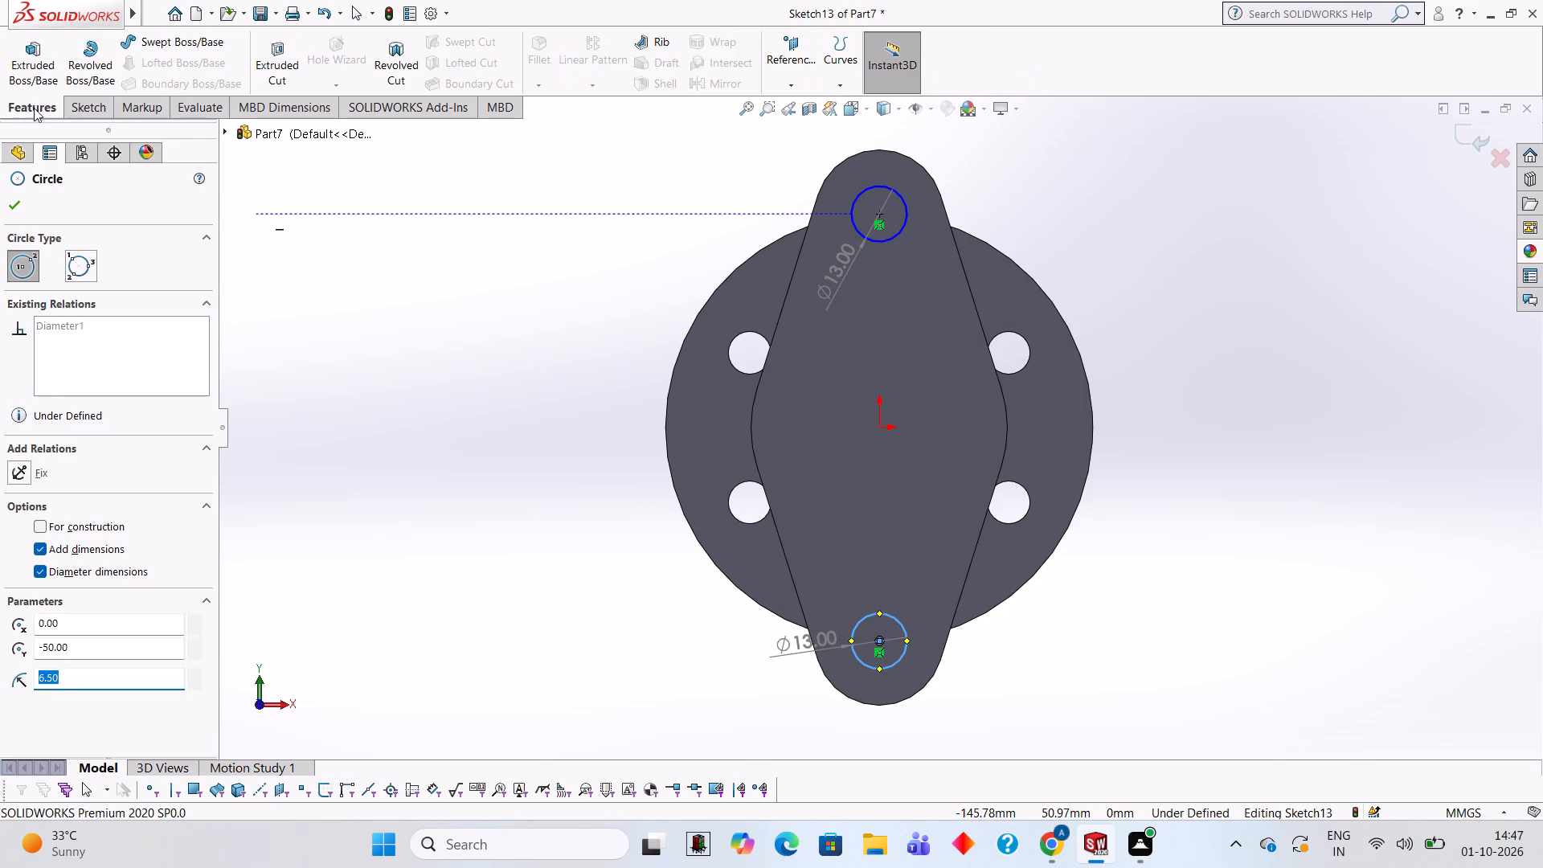
pyautogui.click(283, 49)
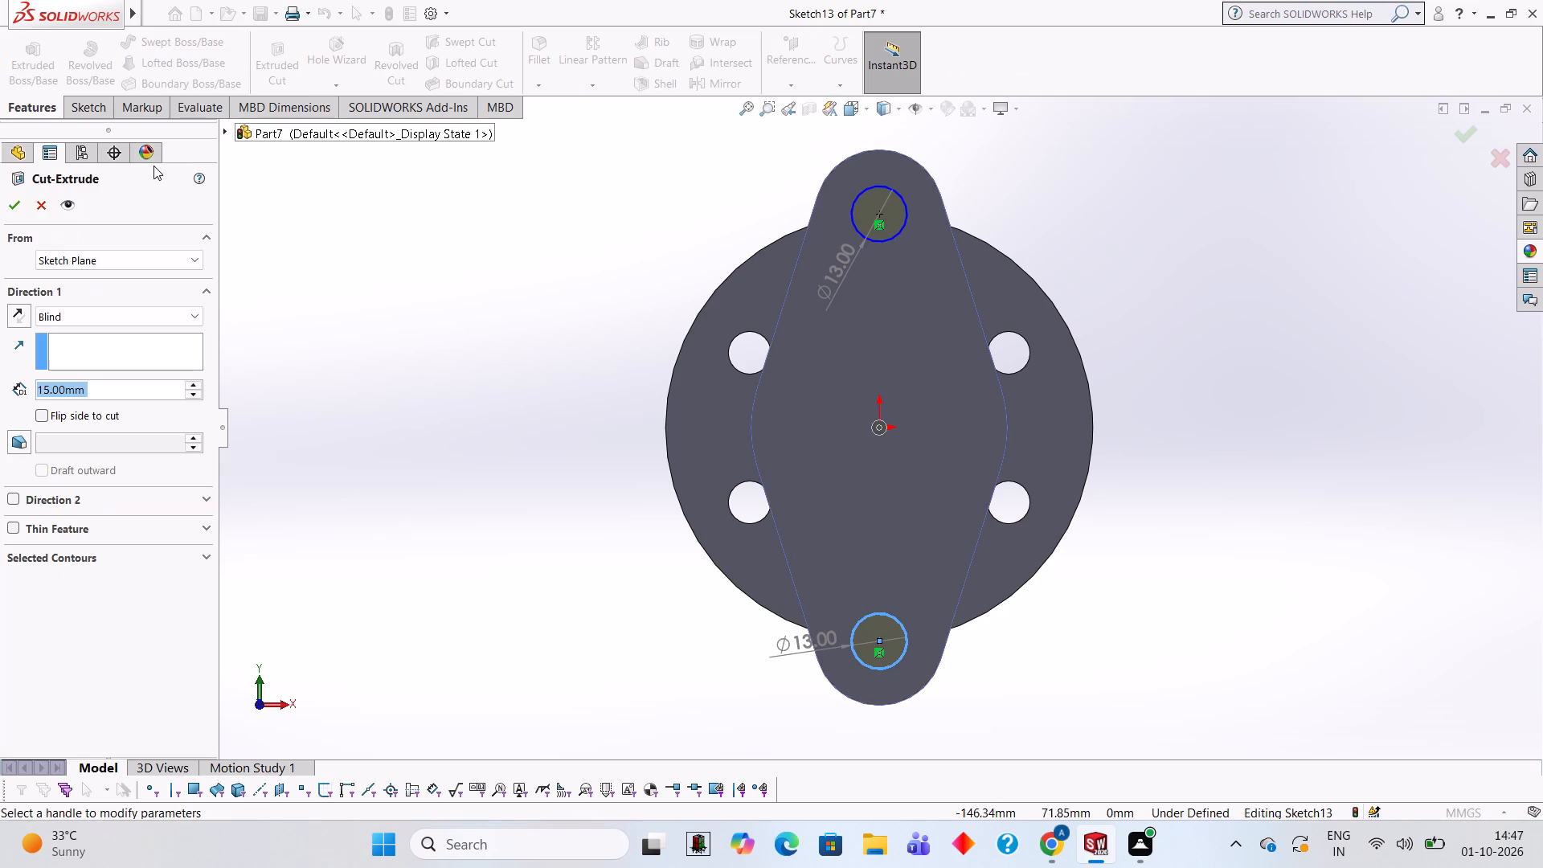
pyautogui.click(21, 212)
pyautogui.click(358, 269)
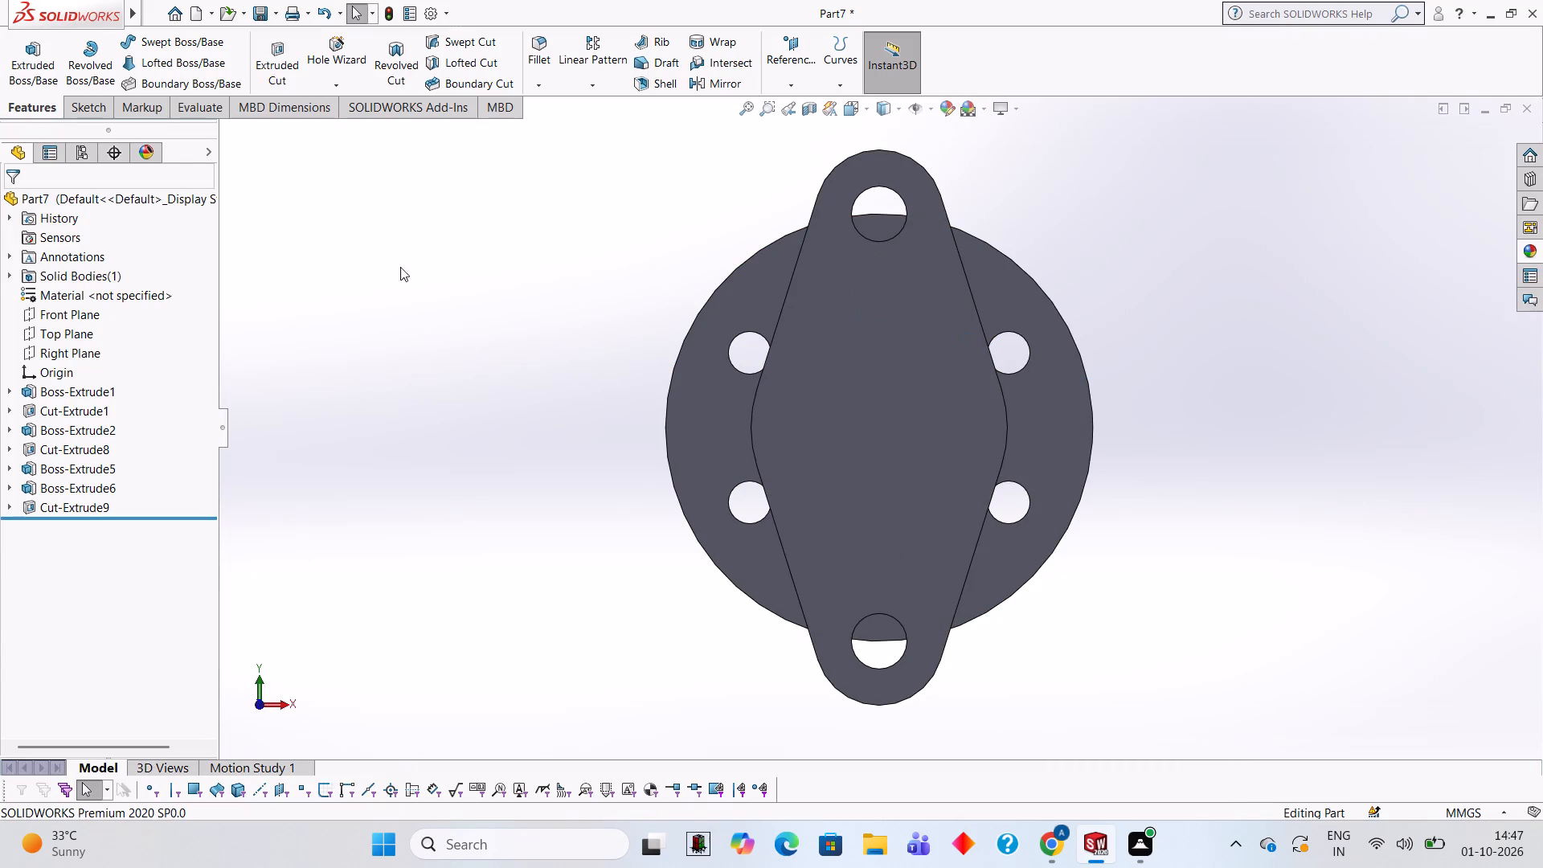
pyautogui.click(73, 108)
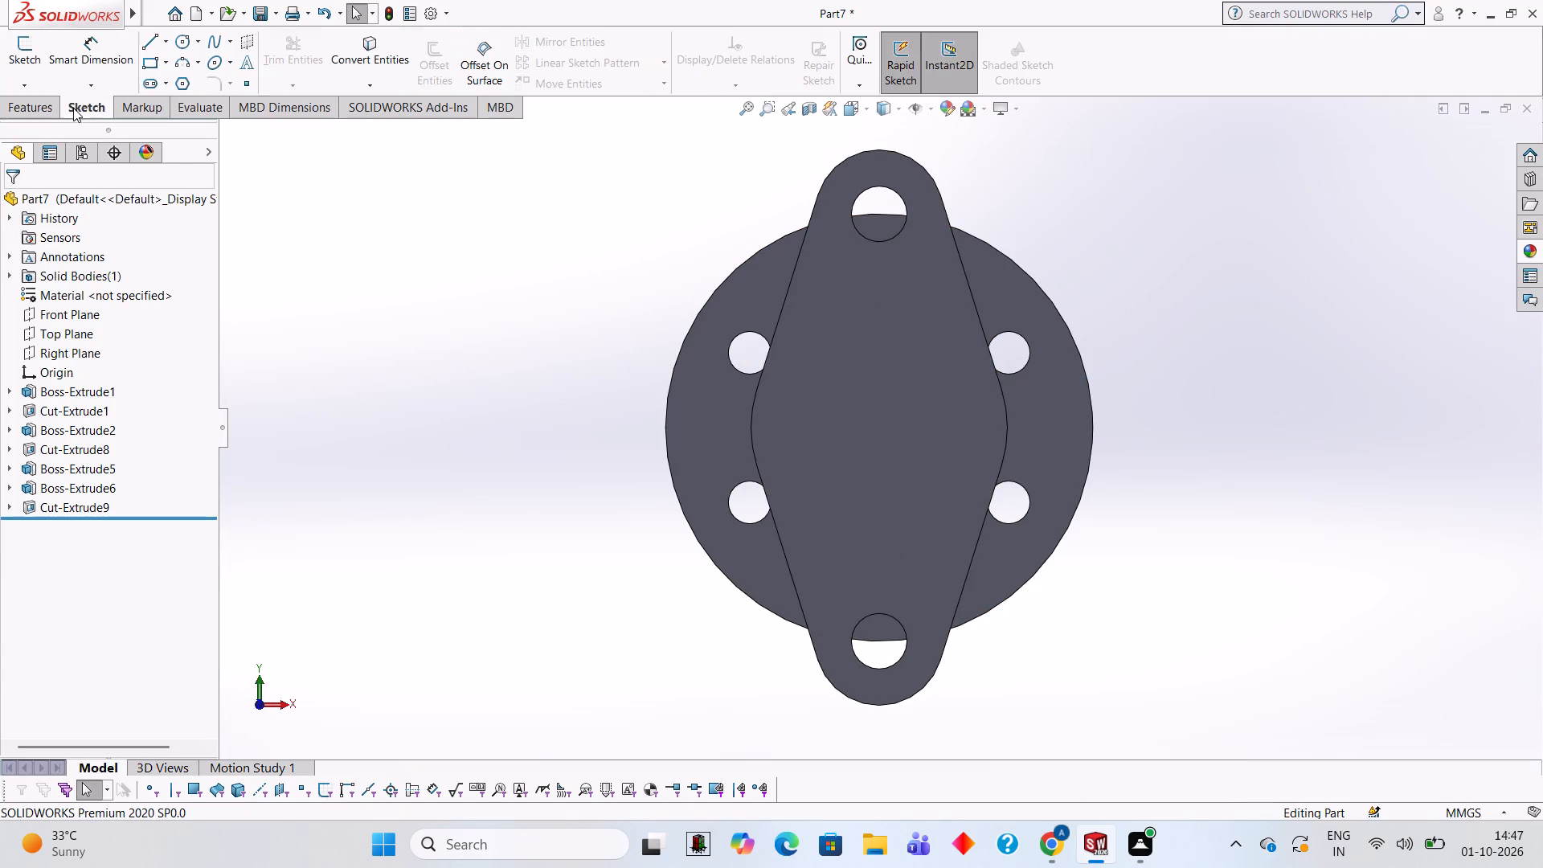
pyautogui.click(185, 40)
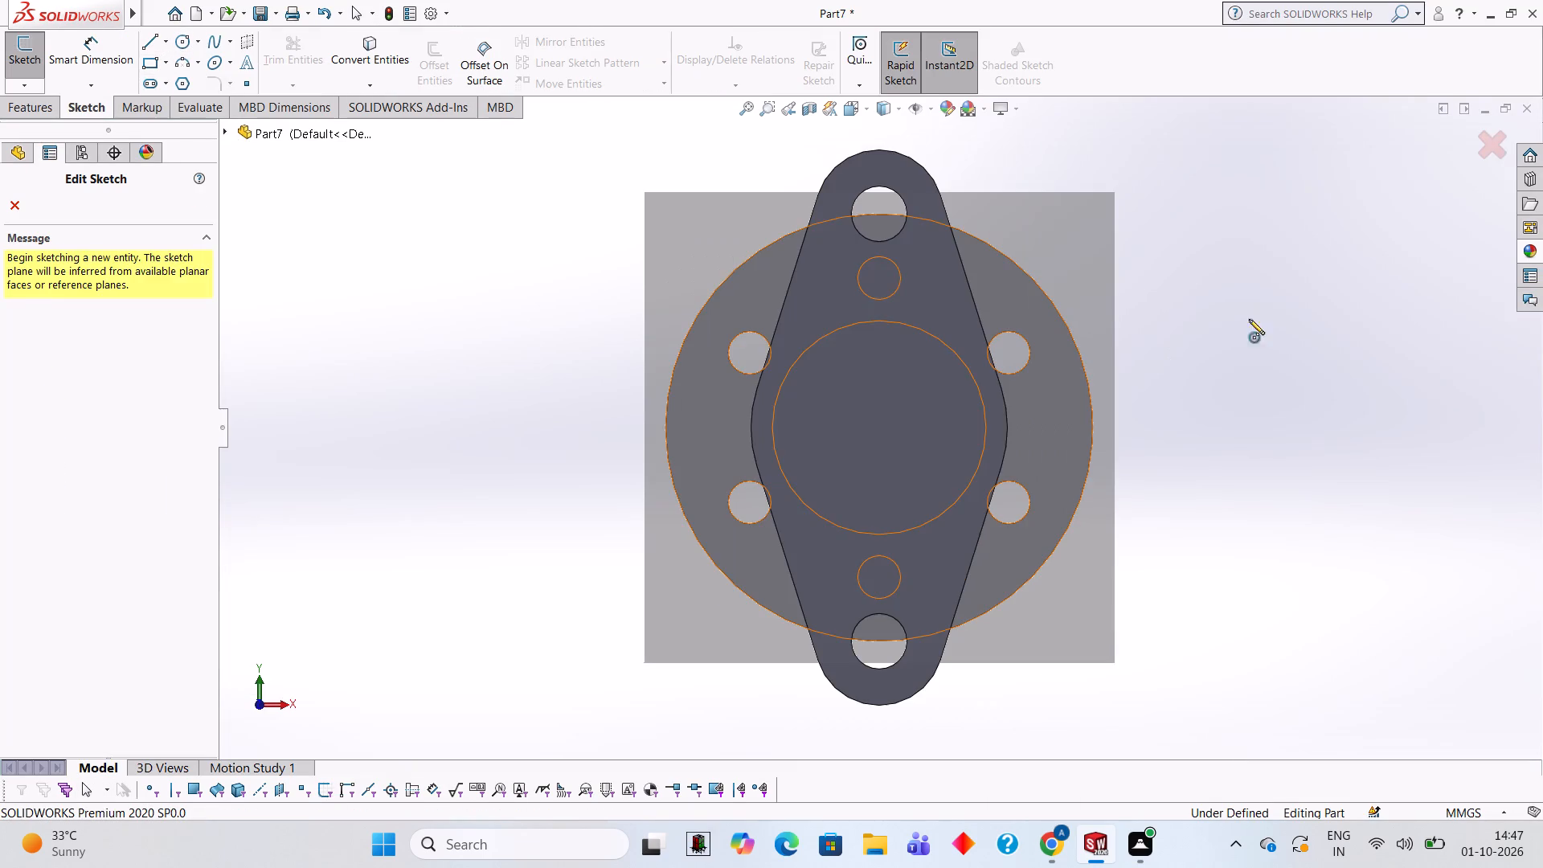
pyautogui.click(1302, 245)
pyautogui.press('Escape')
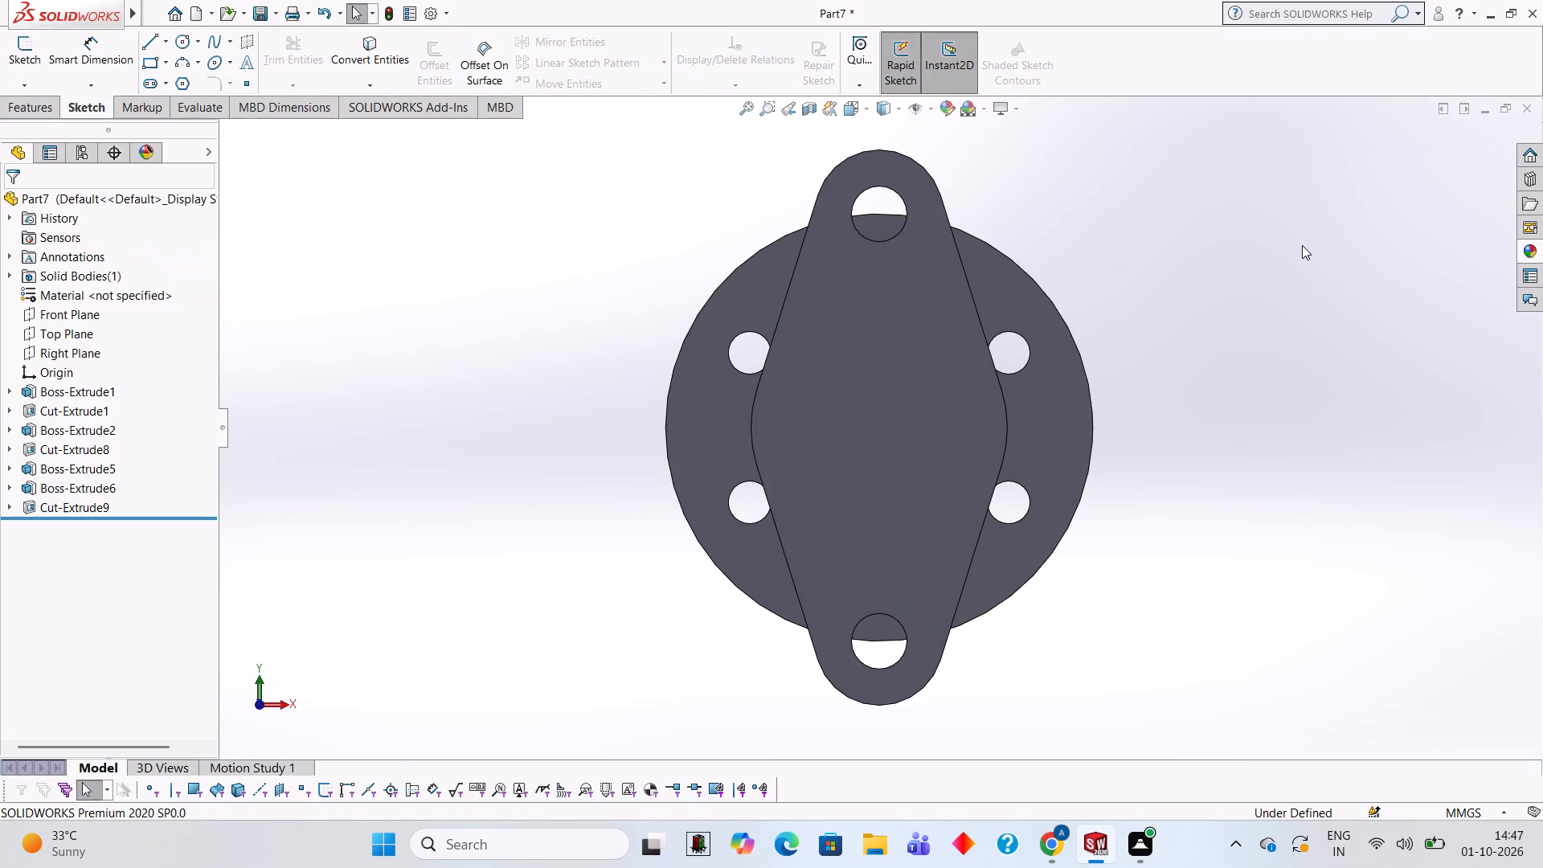
# On the oval plate's outer face, sketch a 36 mm diameter circle centred on the origin.
pyautogui.click(864, 394)
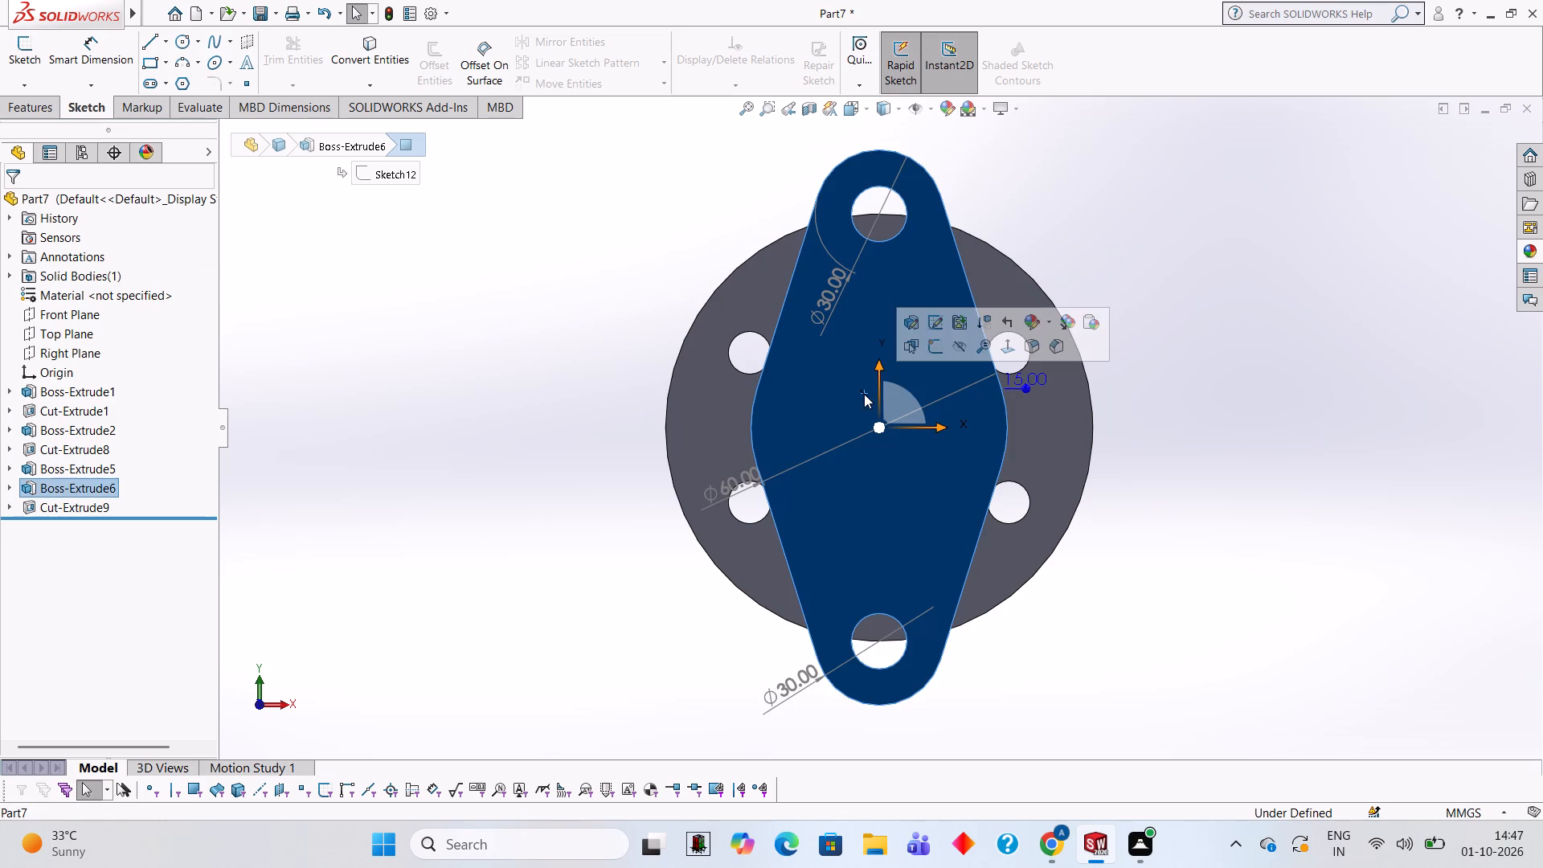
pyautogui.click(927, 353)
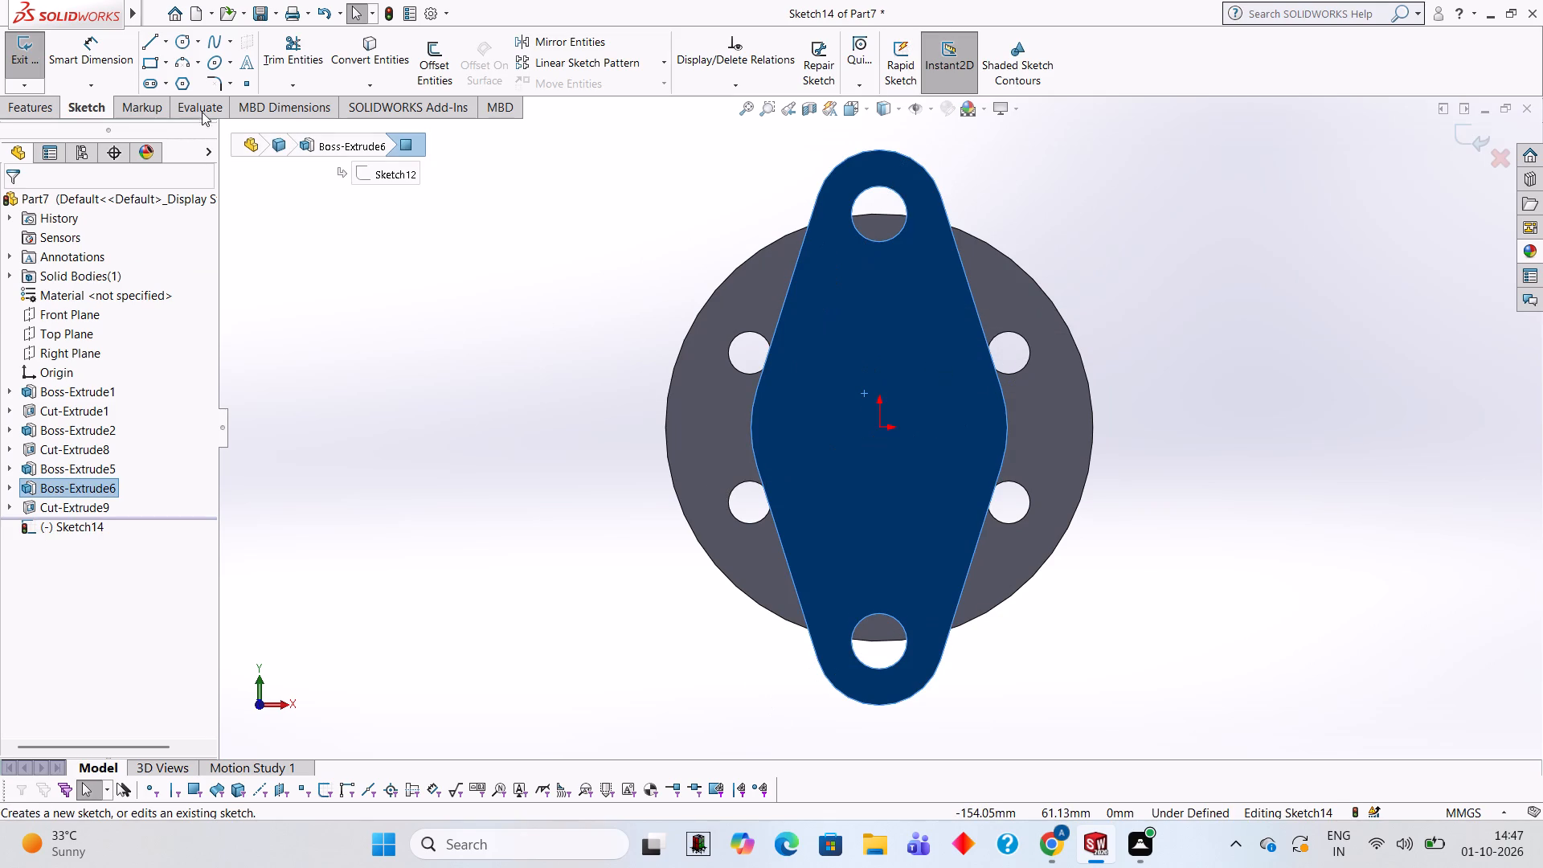
pyautogui.click(177, 43)
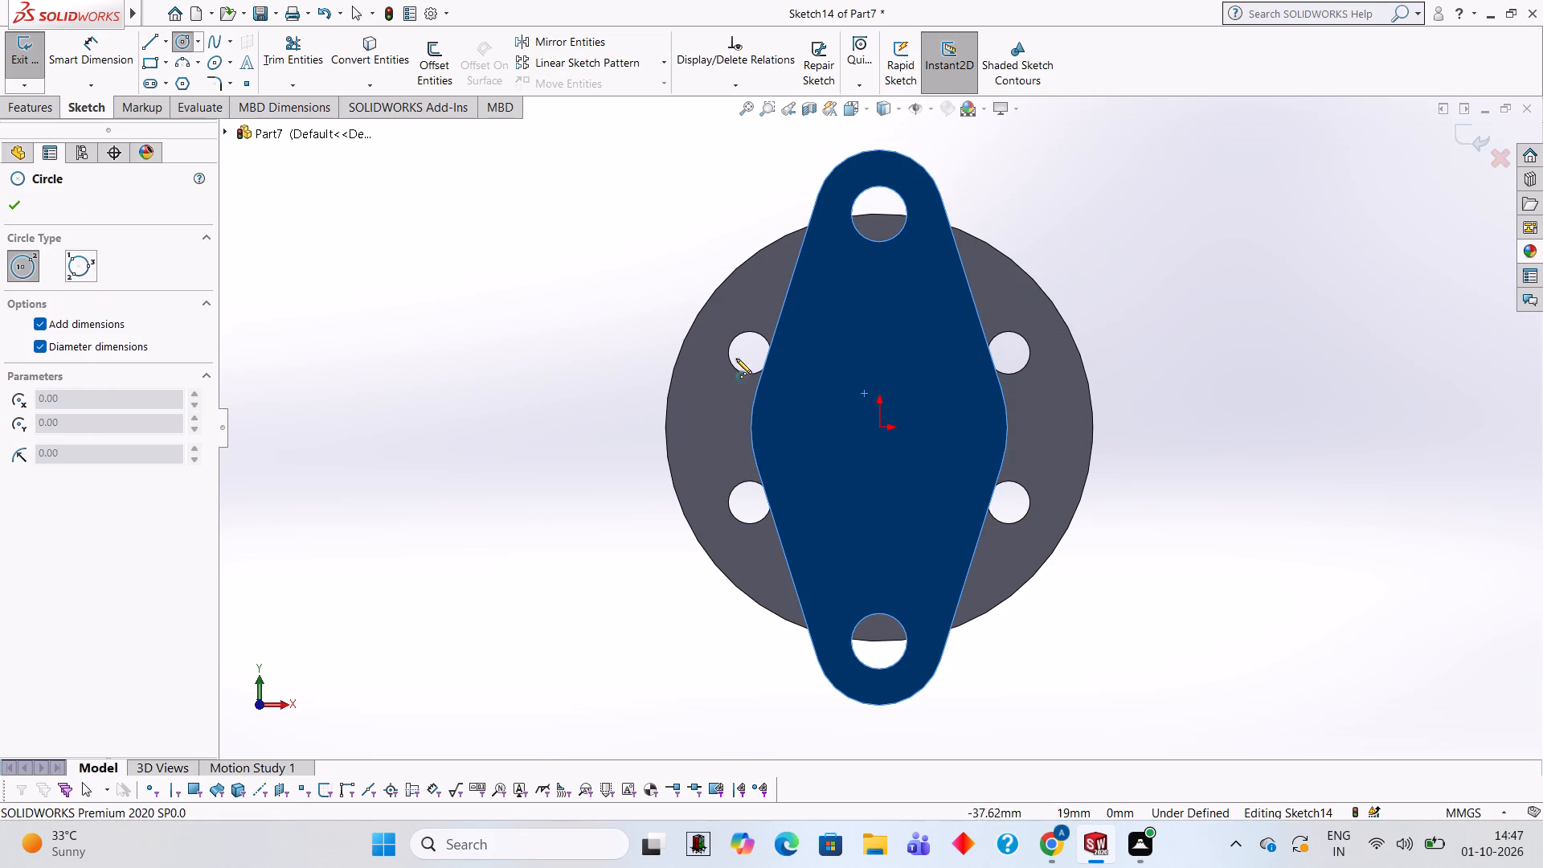
pyautogui.click(878, 427)
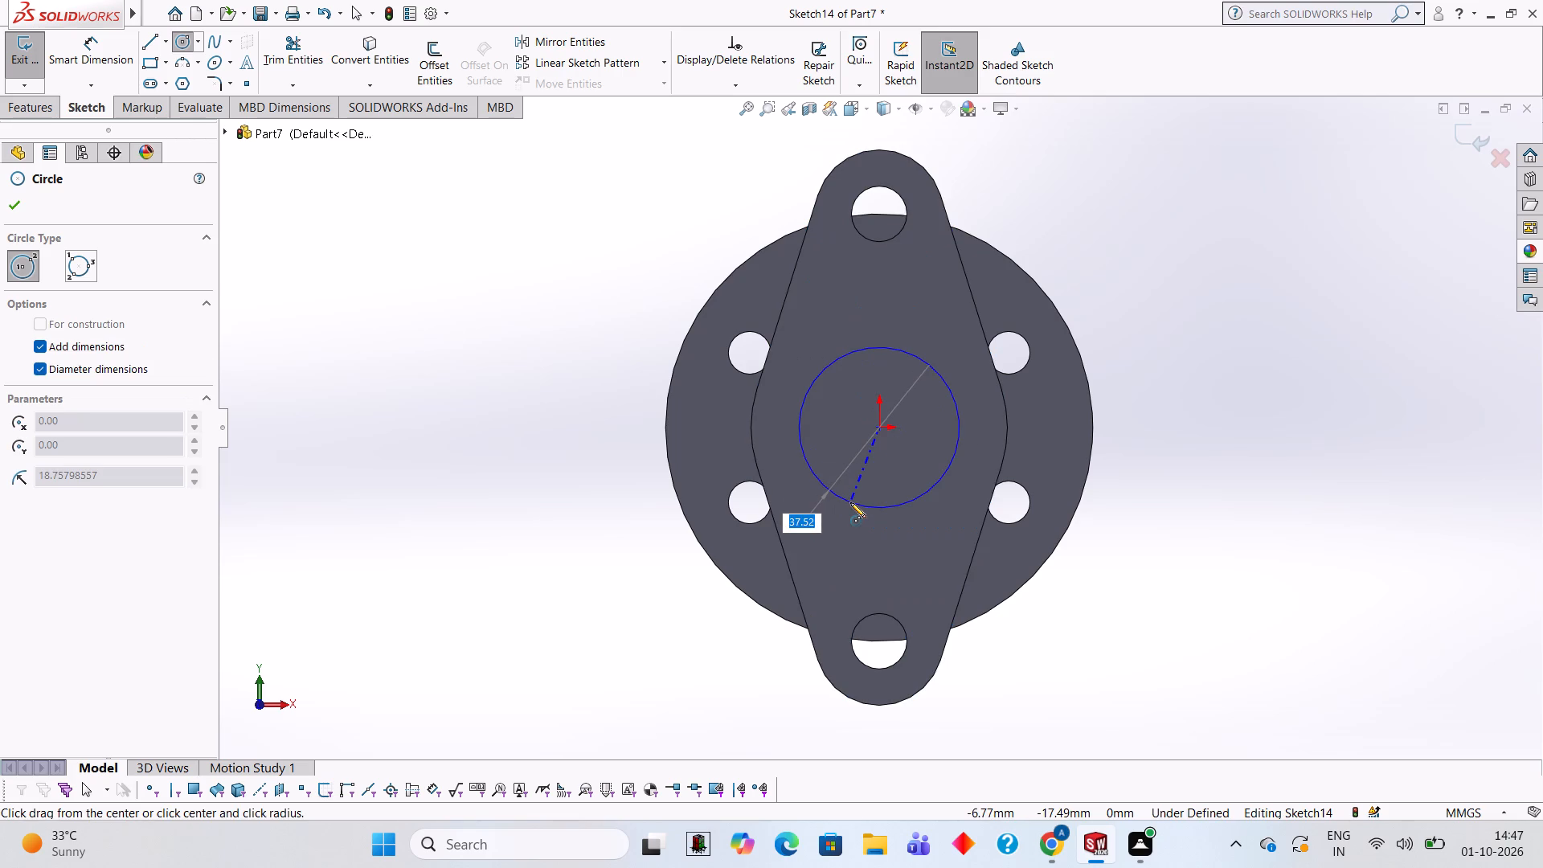
pyautogui.write('36')
pyautogui.press('Return')
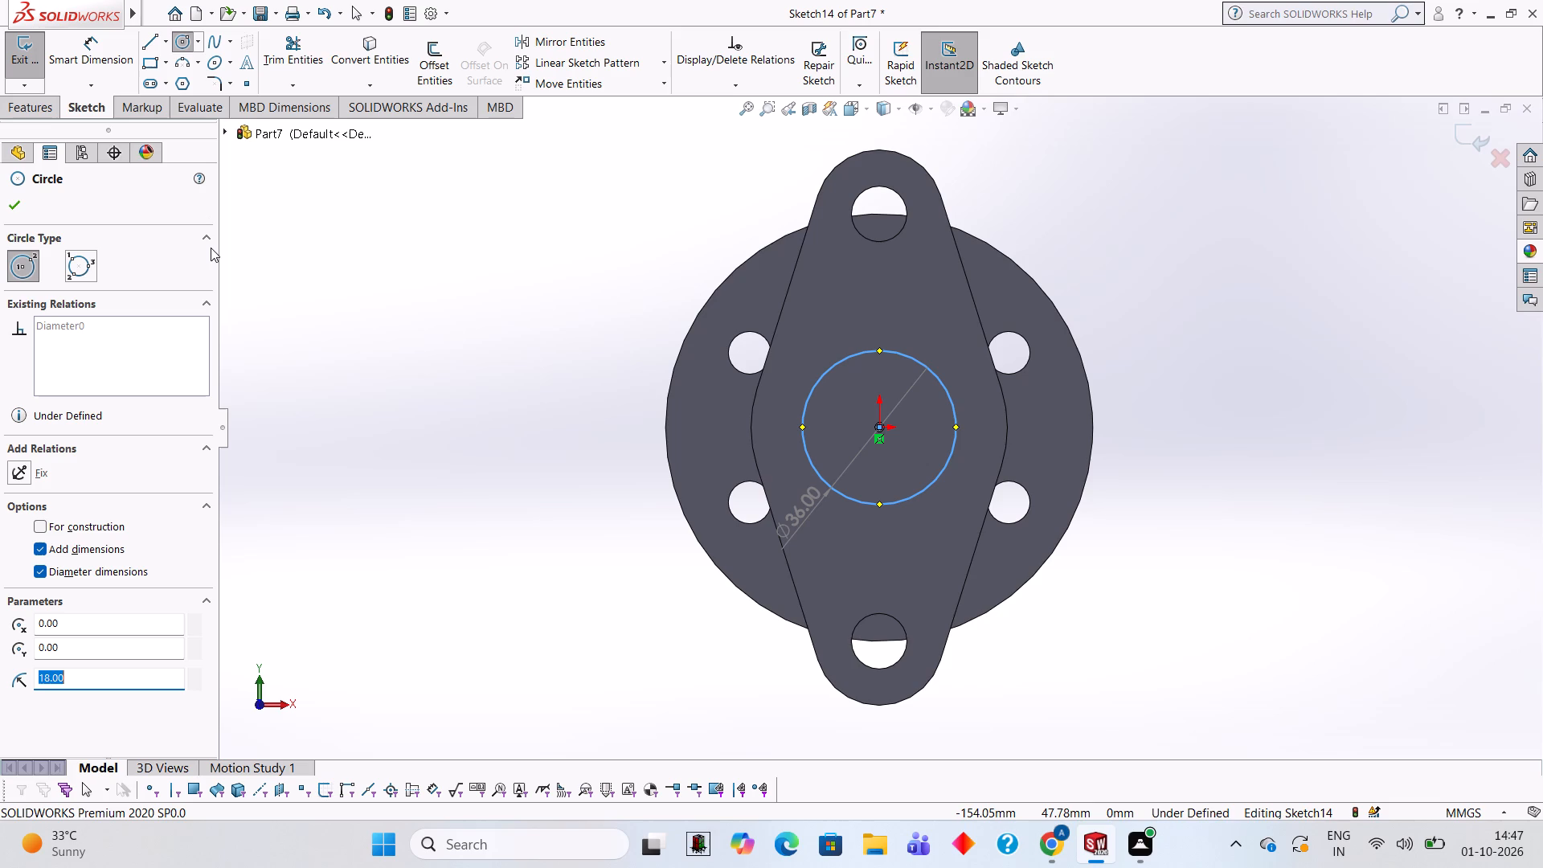
# Cut the 36 mm circle into the plate and shaft with a blind Extruded Cut 40 mm deep.
pyautogui.click(38, 110)
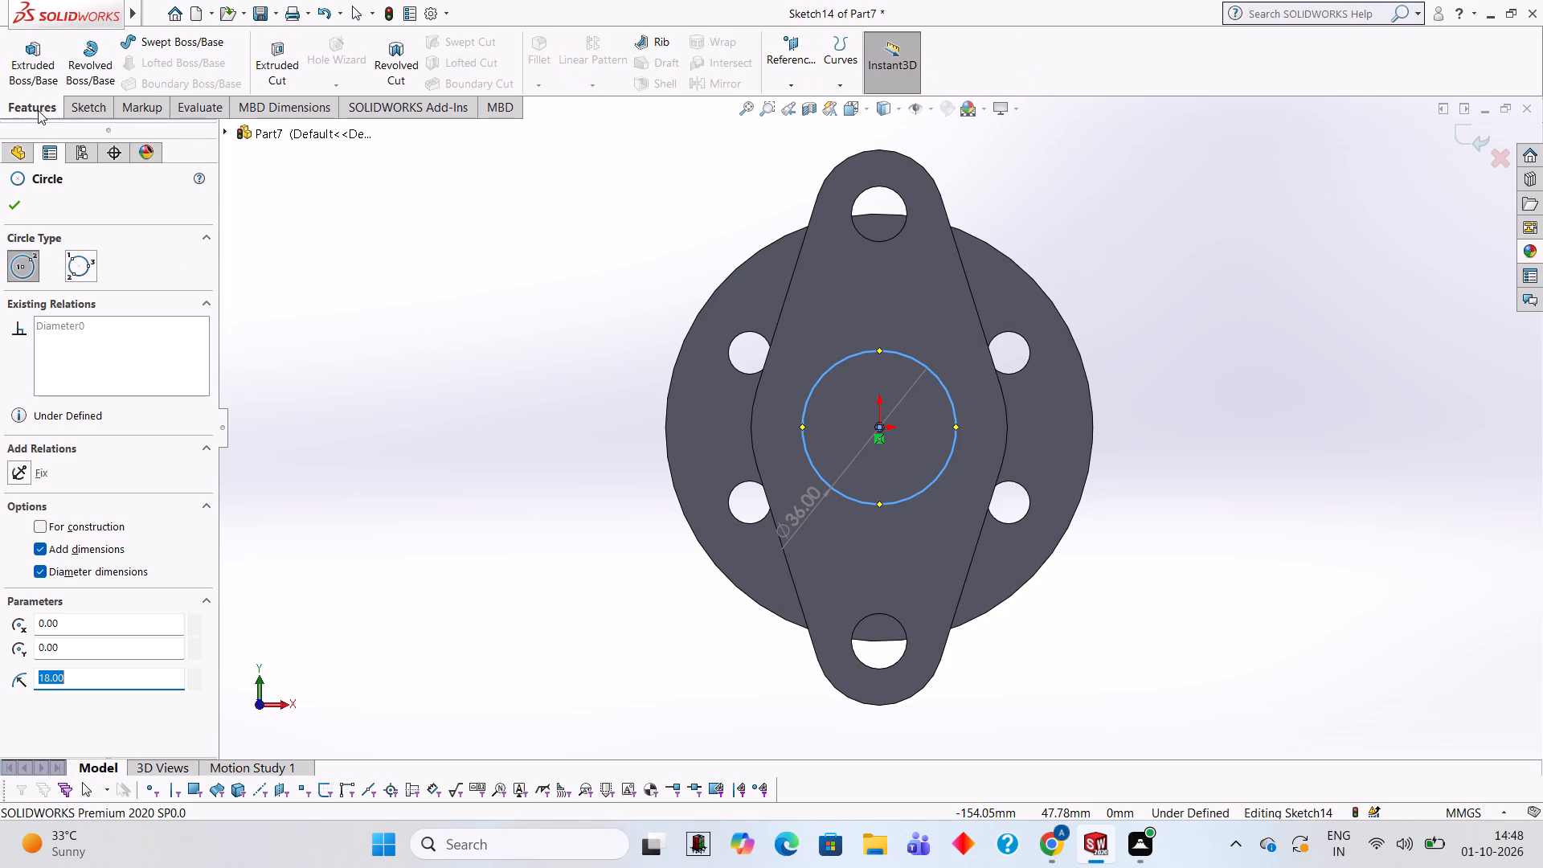
pyautogui.click(260, 68)
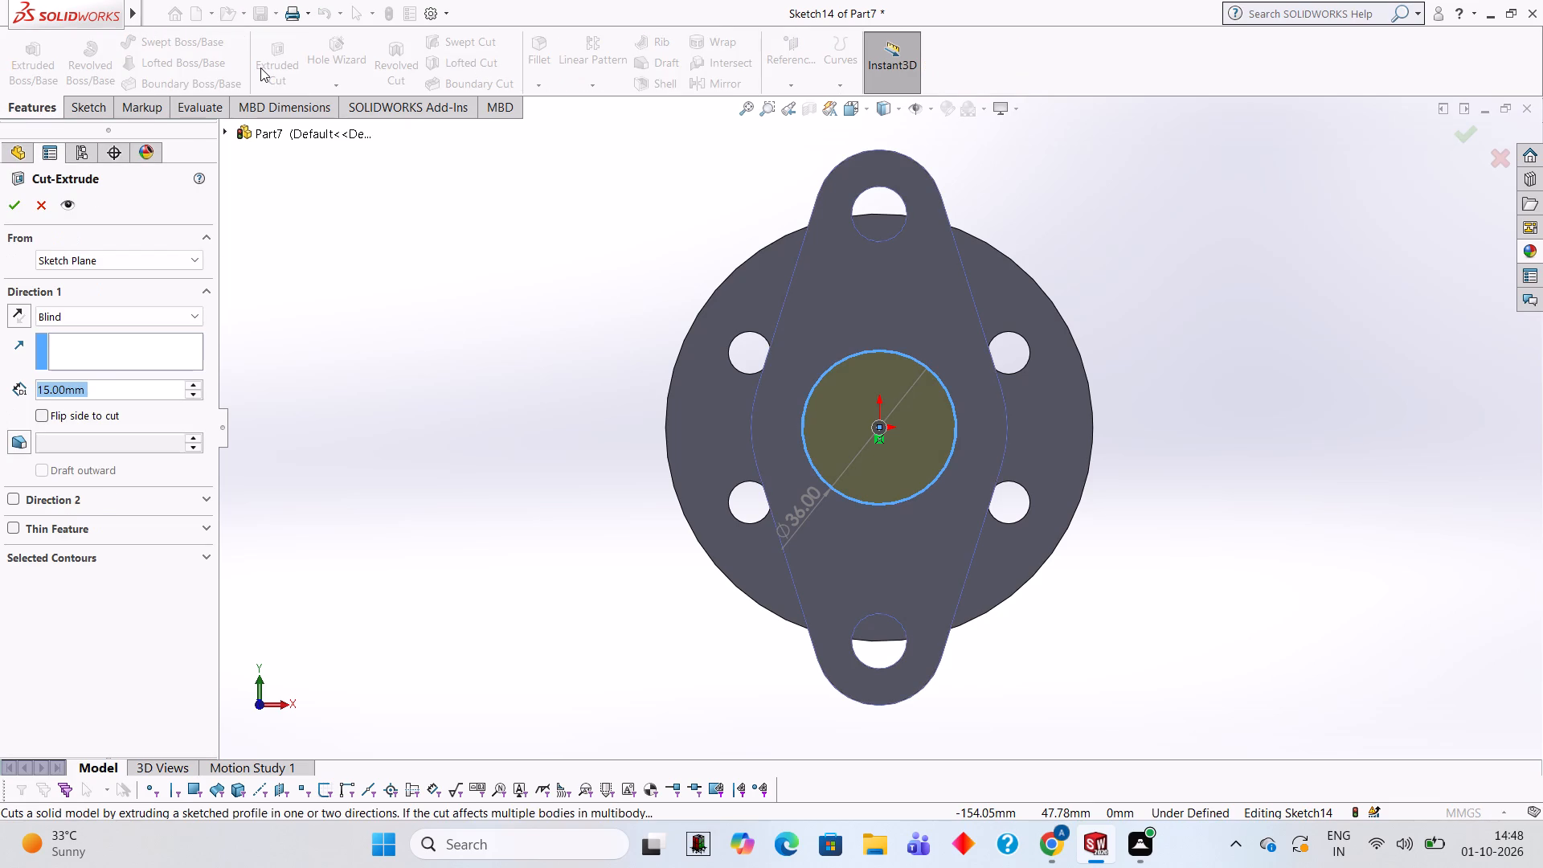
pyautogui.write('40')
pyautogui.press('Return')
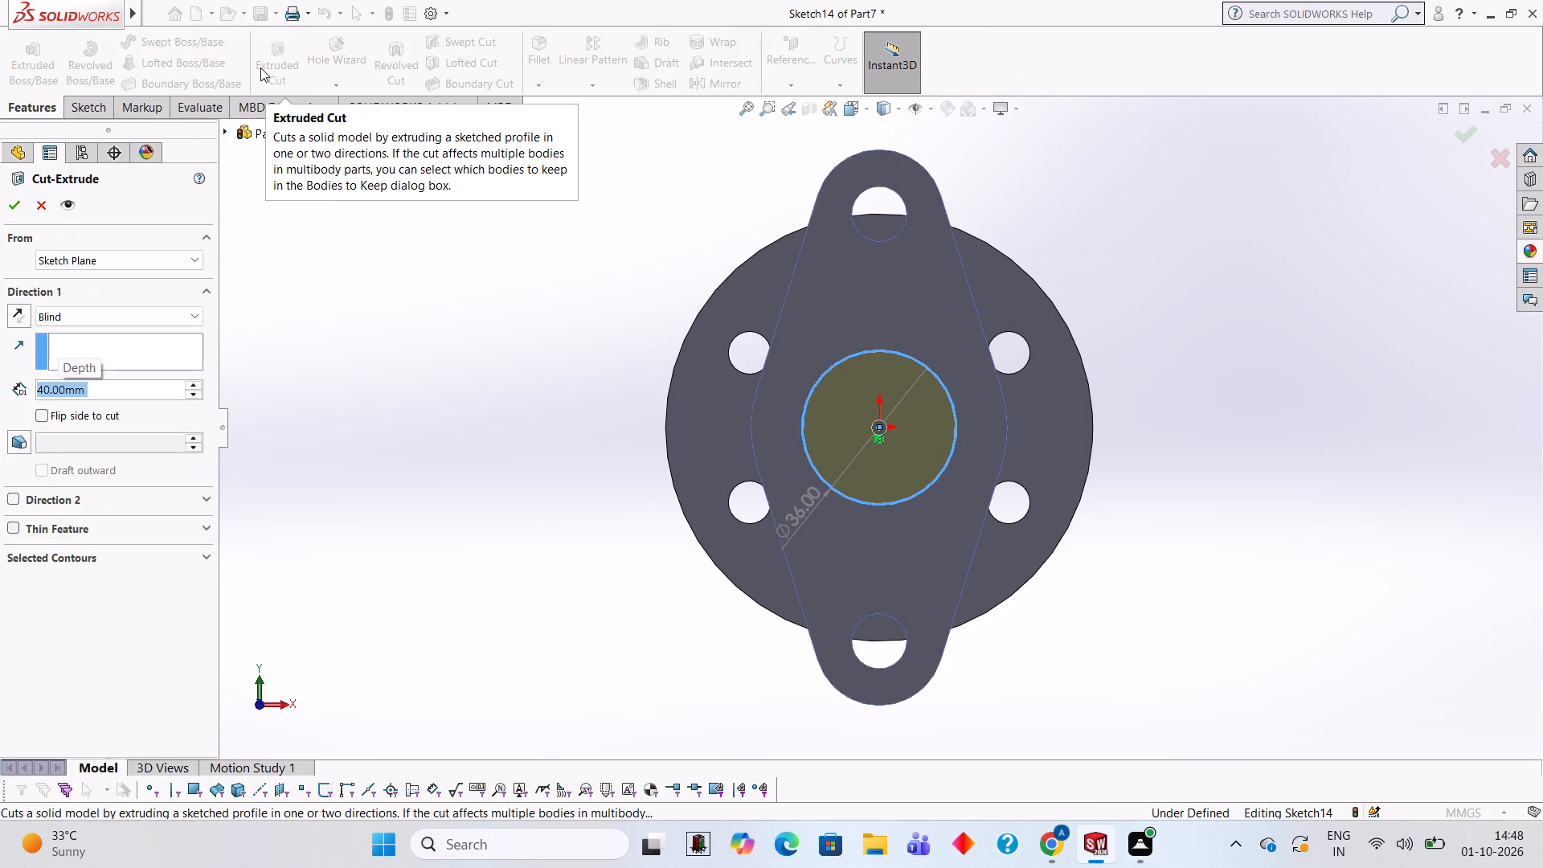
pyautogui.click(17, 207)
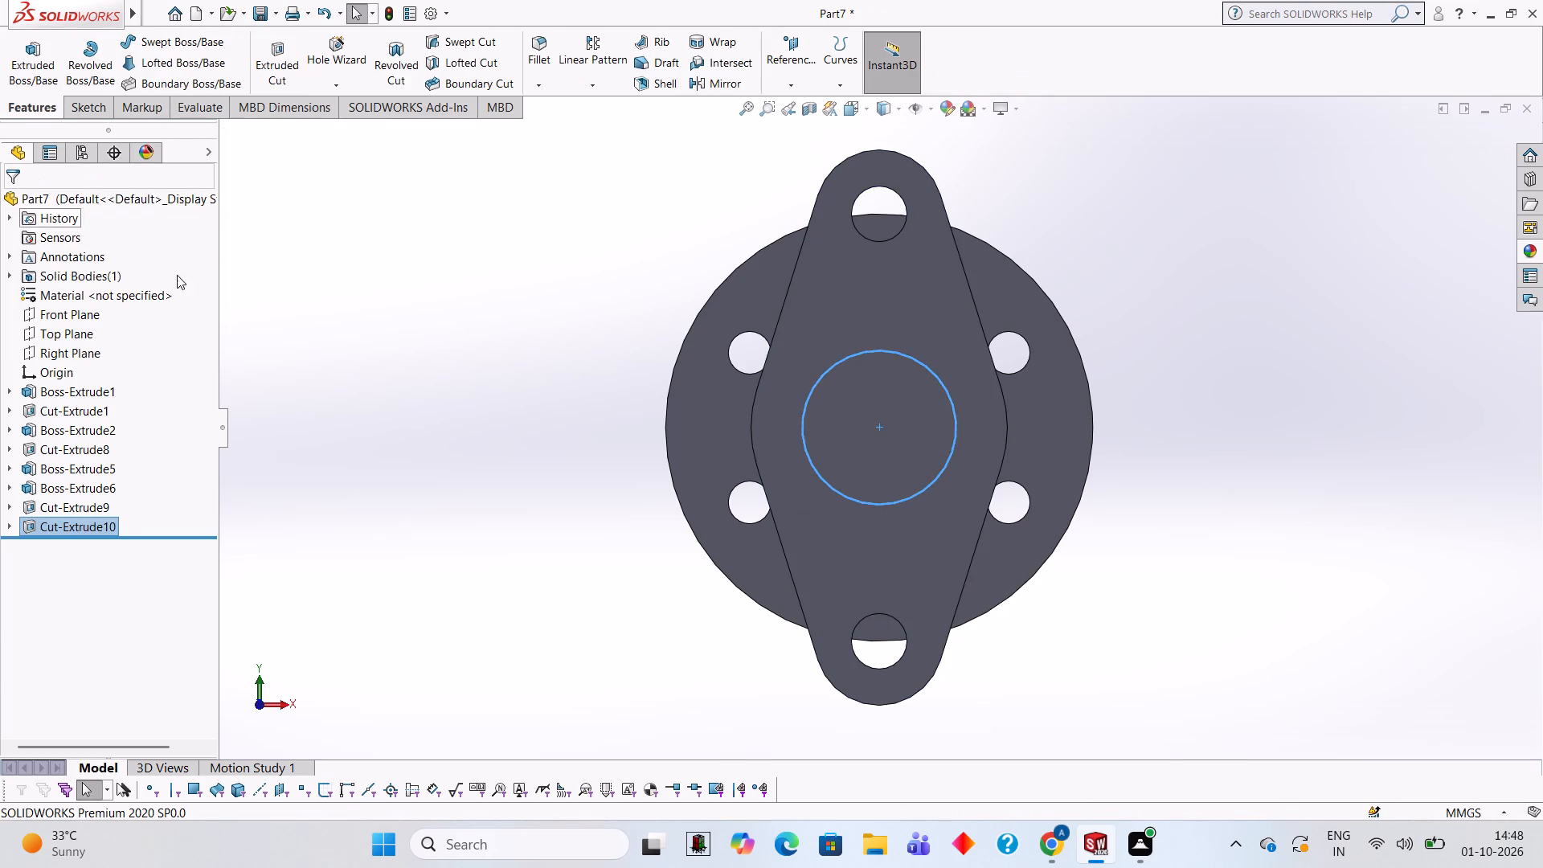
pyautogui.click(429, 368)
# On the floor of the 36 mm bore, sketch a concentric 28 mm diameter circle centred on the origin.
pyautogui.moveTo(538, 528); pyautogui.dragTo(633, 505, button='middle')
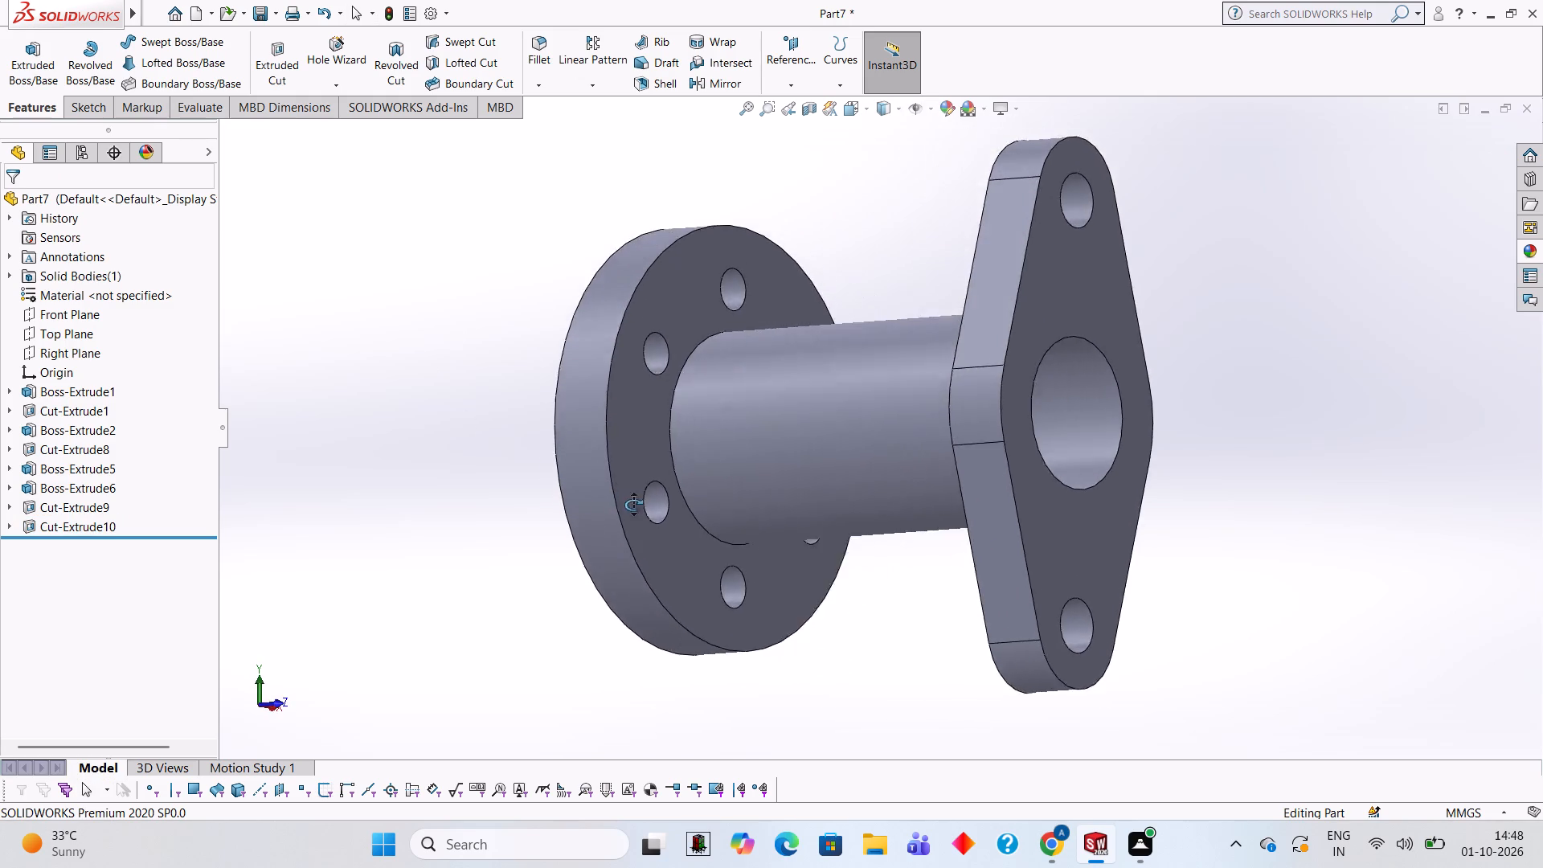
pyautogui.moveTo(633, 505); pyautogui.dragTo(539, 547, button='middle')
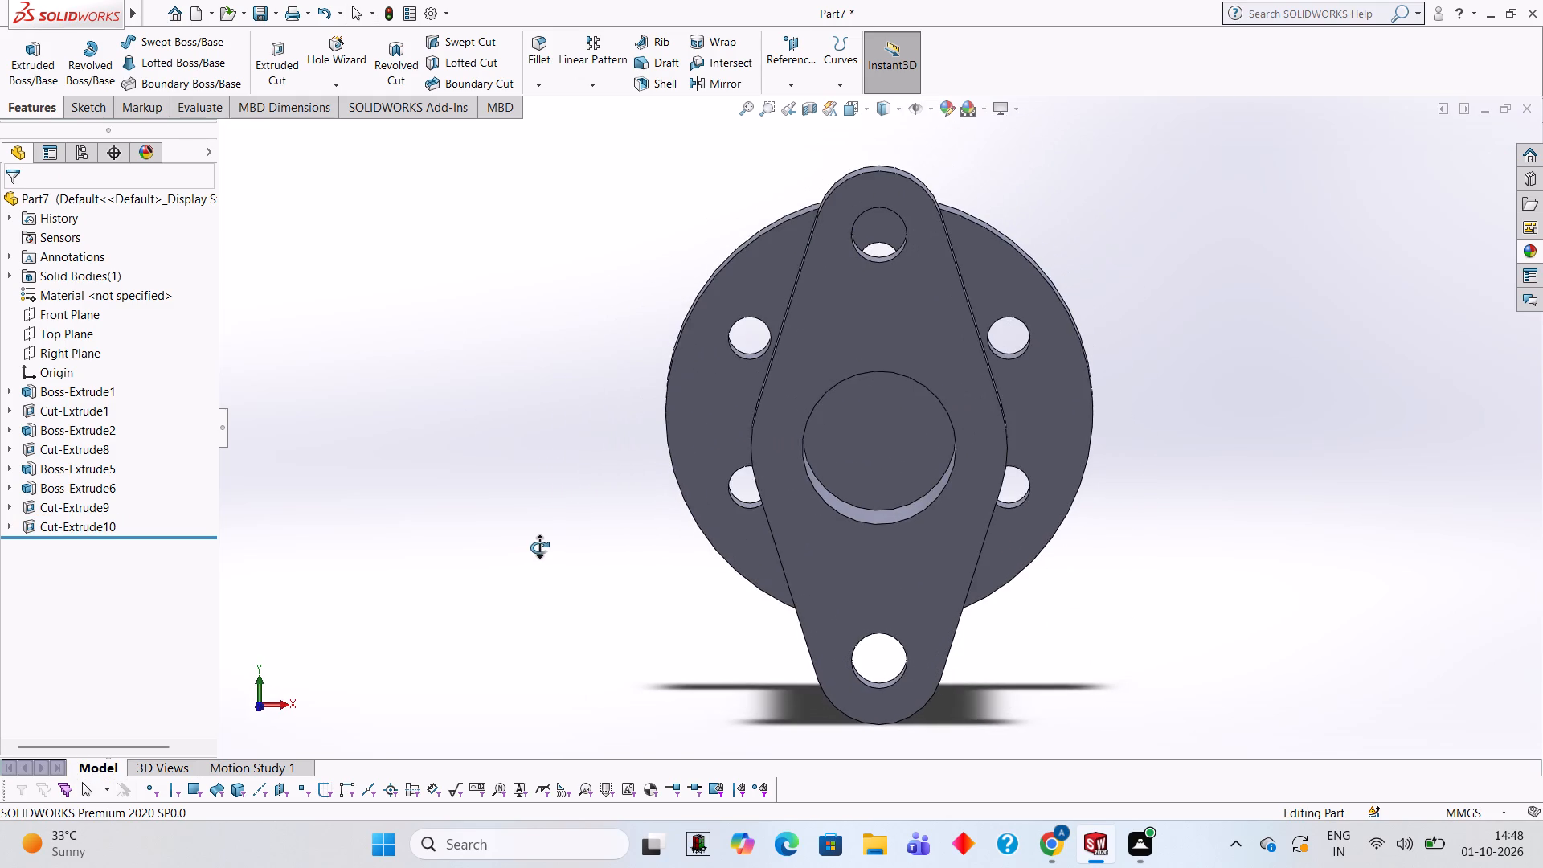
pyautogui.moveTo(539, 547); pyautogui.dragTo(540, 547, button='middle')
pyautogui.click(874, 433)
pyautogui.click(942, 387)
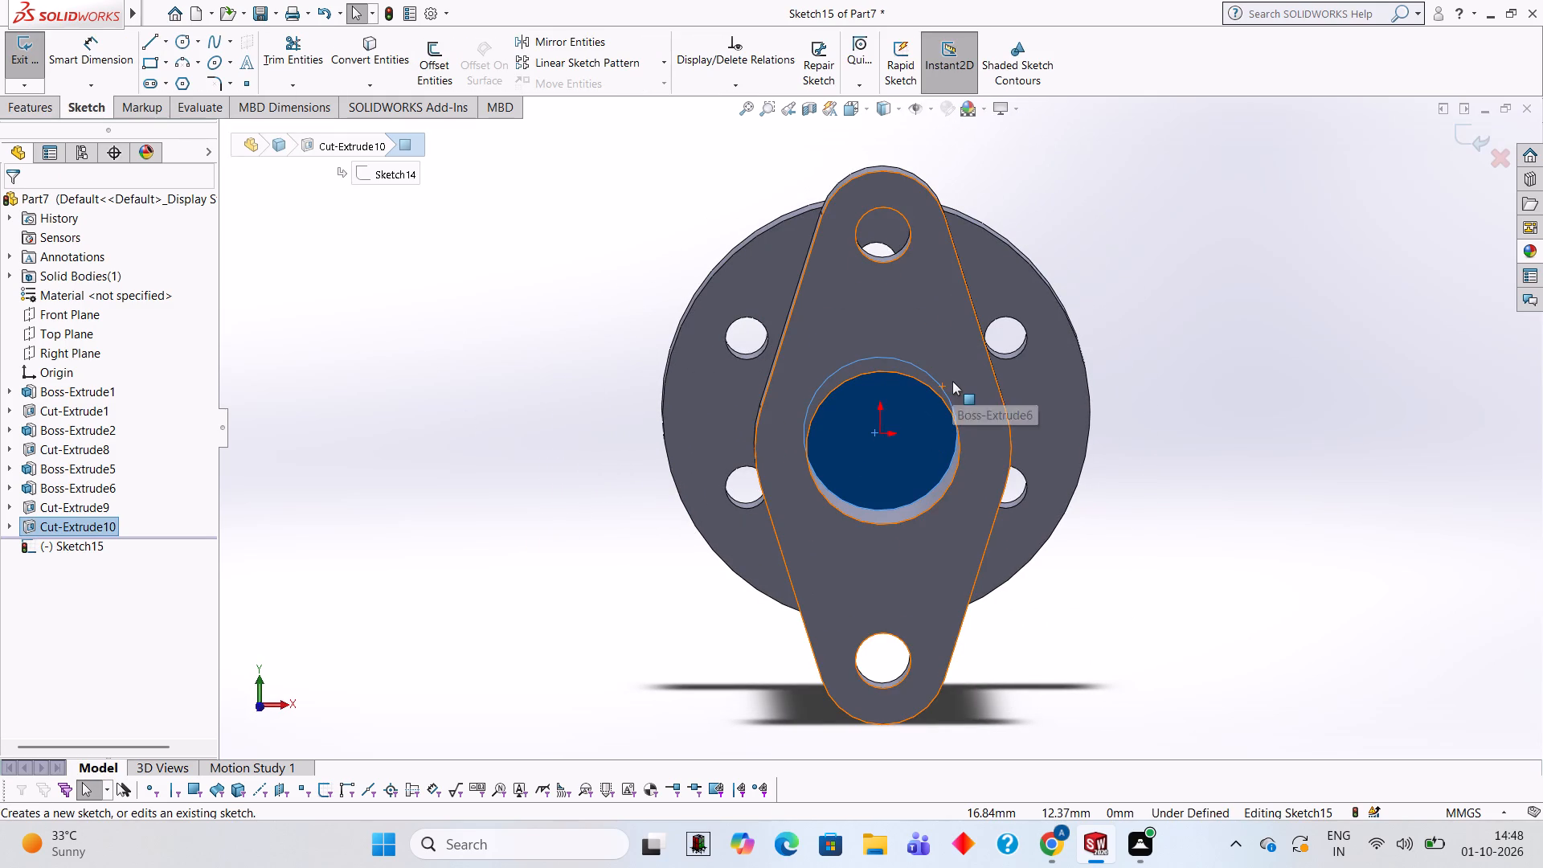
pyautogui.hotkey('ctrl', '8')
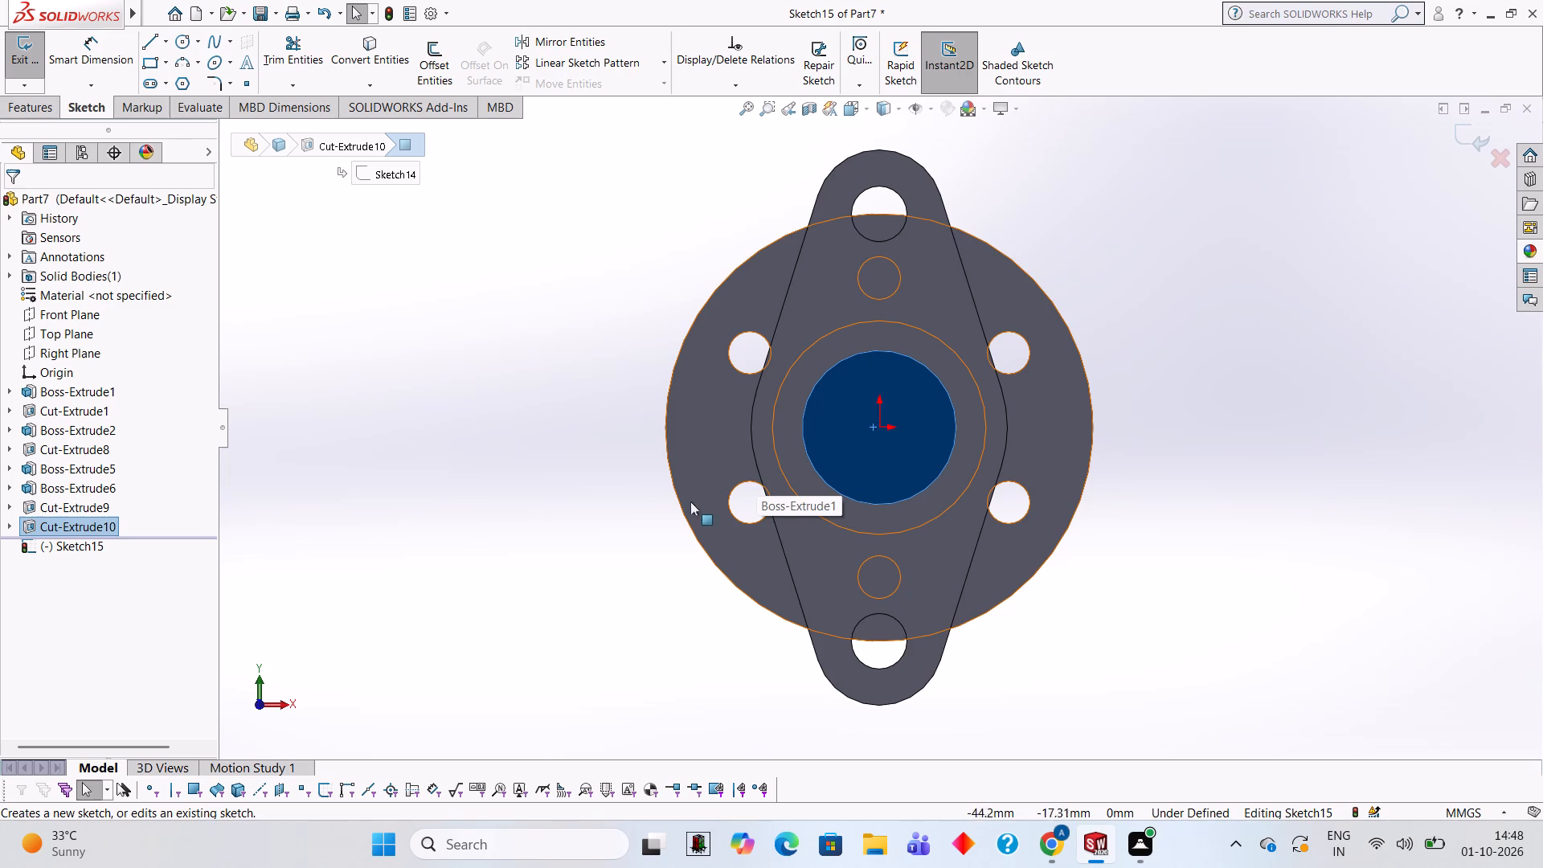
pyautogui.click(182, 35)
pyautogui.click(879, 427)
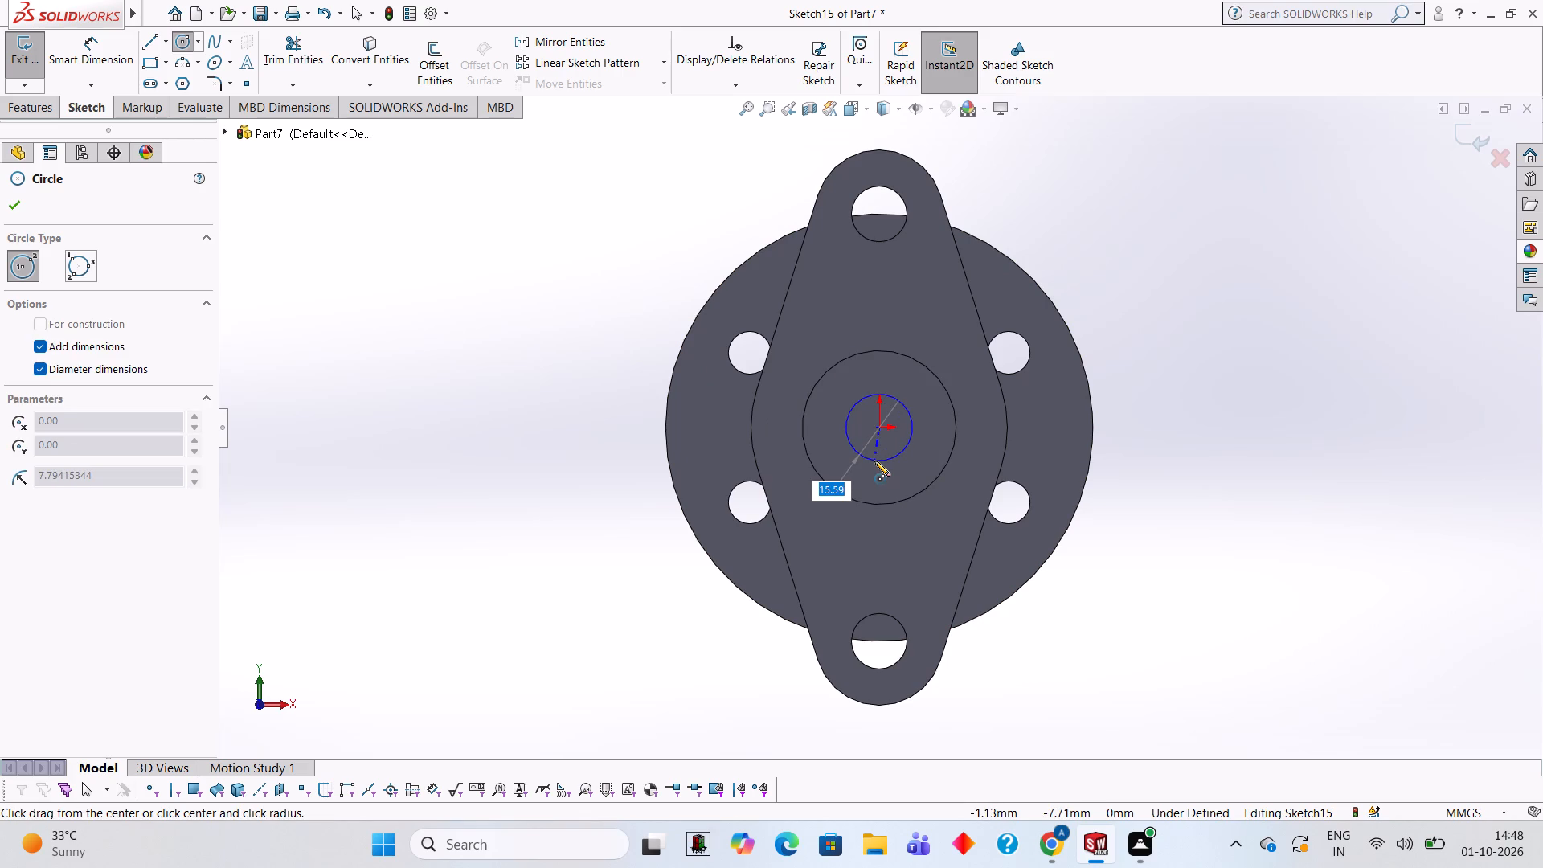
pyautogui.write('28')
pyautogui.press('Return')
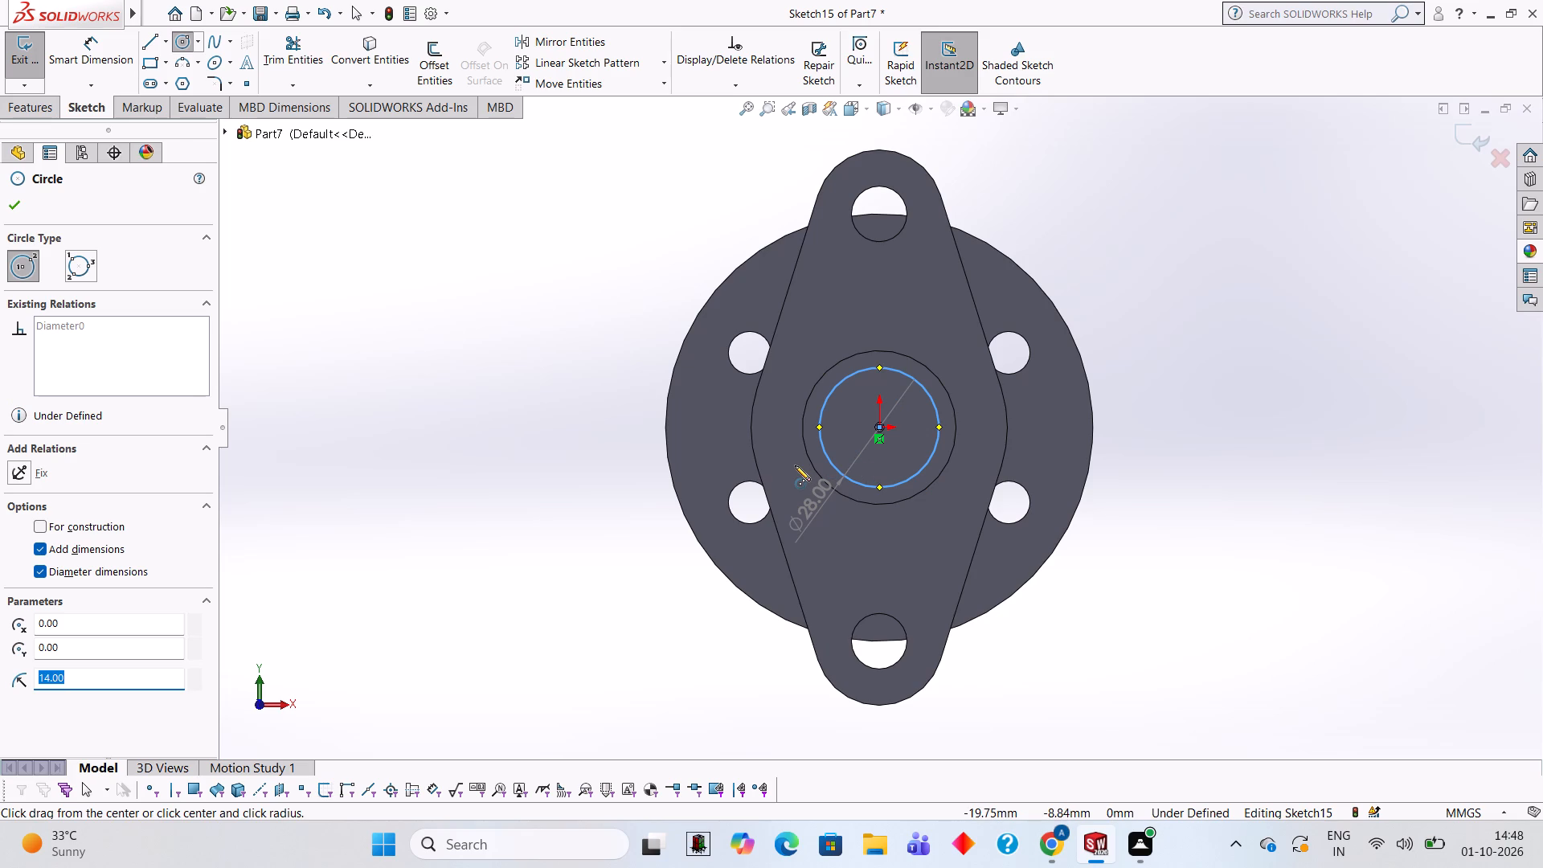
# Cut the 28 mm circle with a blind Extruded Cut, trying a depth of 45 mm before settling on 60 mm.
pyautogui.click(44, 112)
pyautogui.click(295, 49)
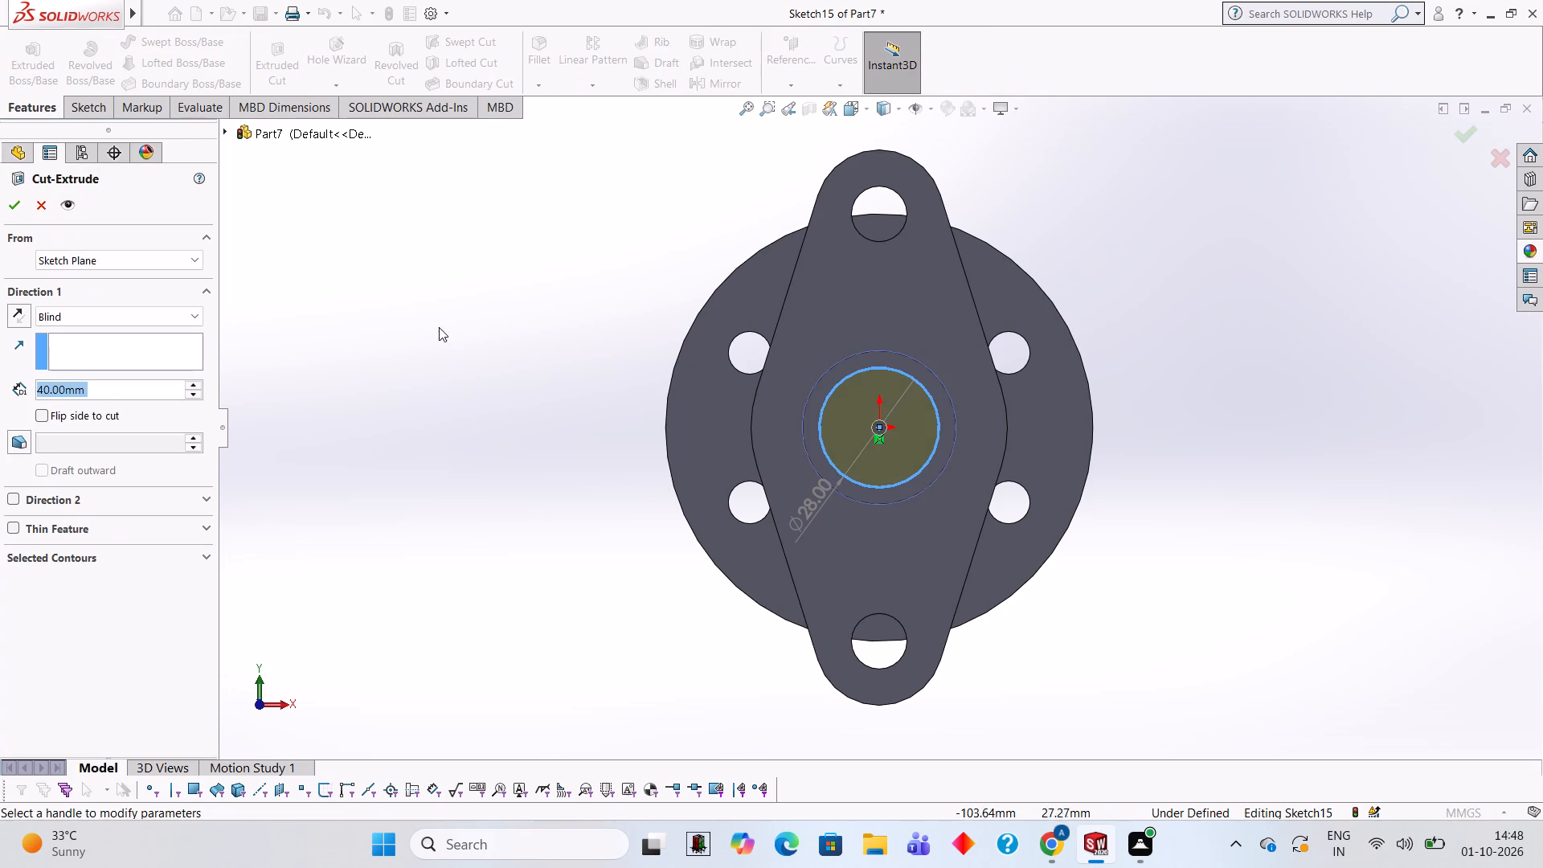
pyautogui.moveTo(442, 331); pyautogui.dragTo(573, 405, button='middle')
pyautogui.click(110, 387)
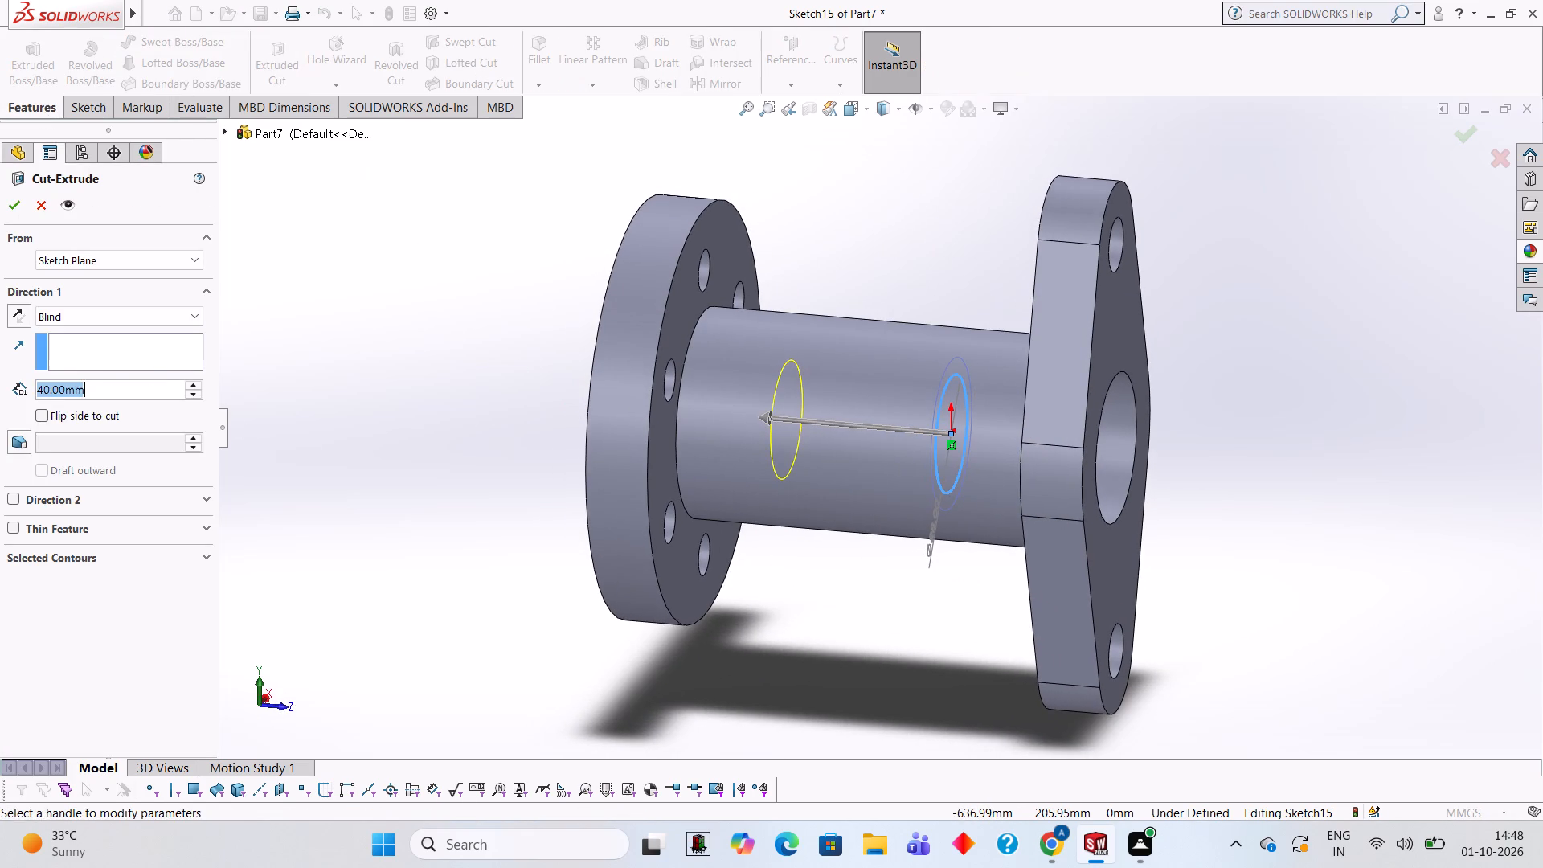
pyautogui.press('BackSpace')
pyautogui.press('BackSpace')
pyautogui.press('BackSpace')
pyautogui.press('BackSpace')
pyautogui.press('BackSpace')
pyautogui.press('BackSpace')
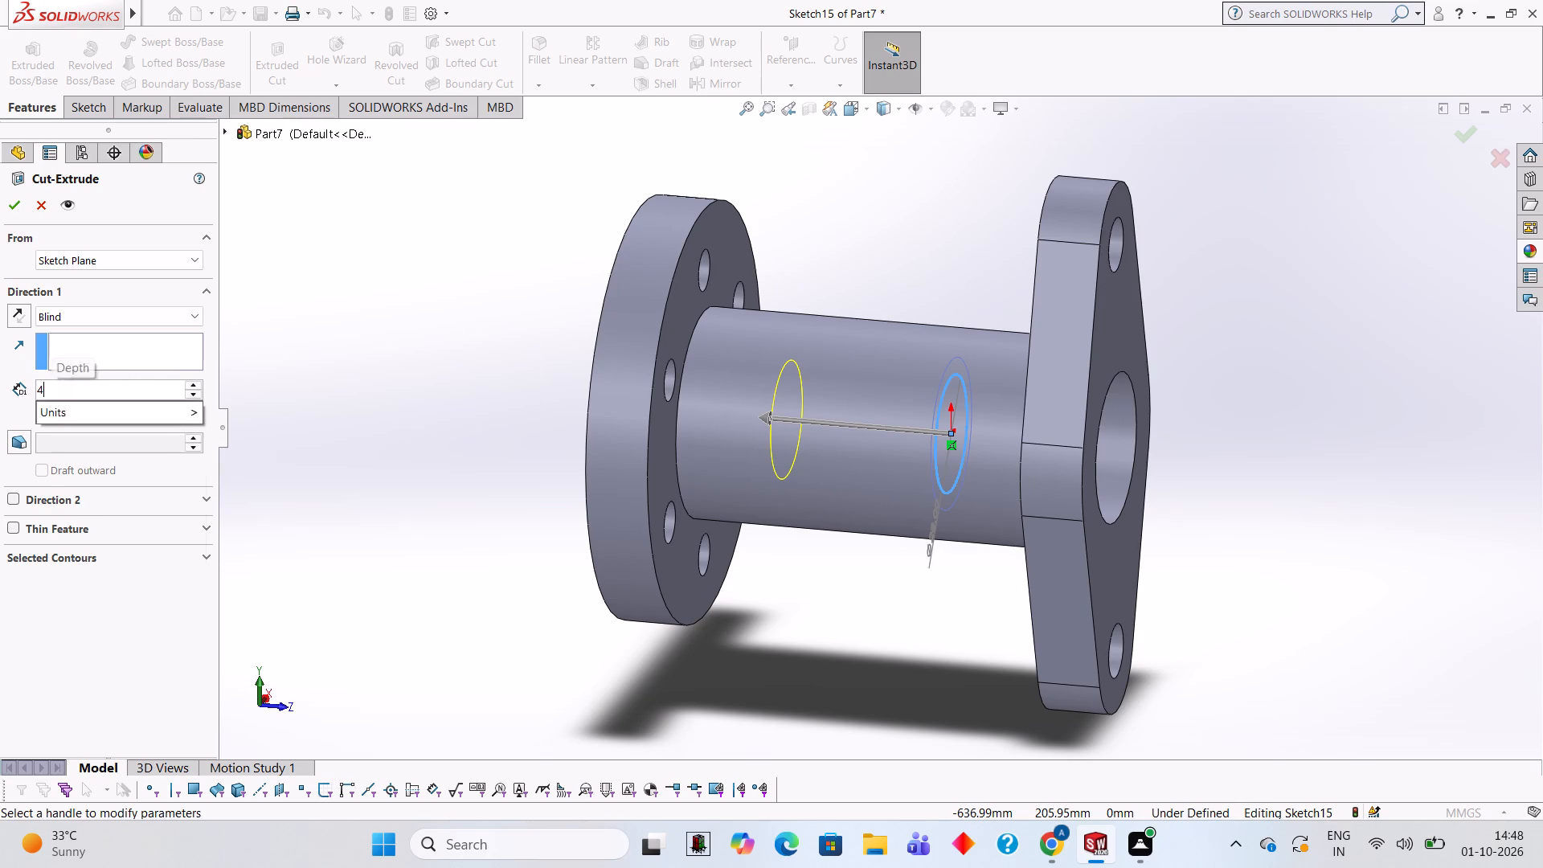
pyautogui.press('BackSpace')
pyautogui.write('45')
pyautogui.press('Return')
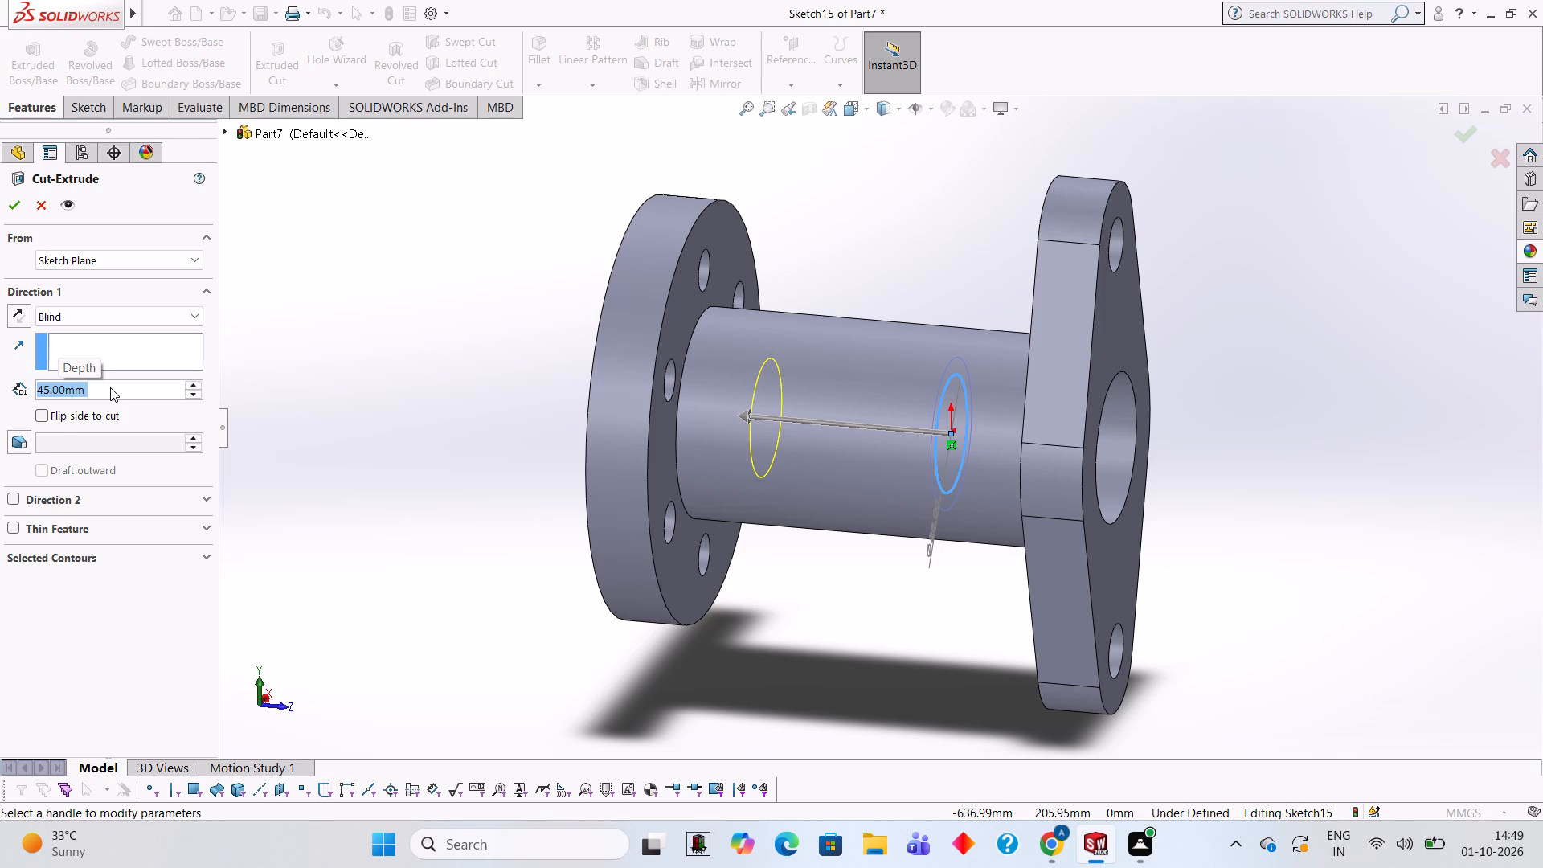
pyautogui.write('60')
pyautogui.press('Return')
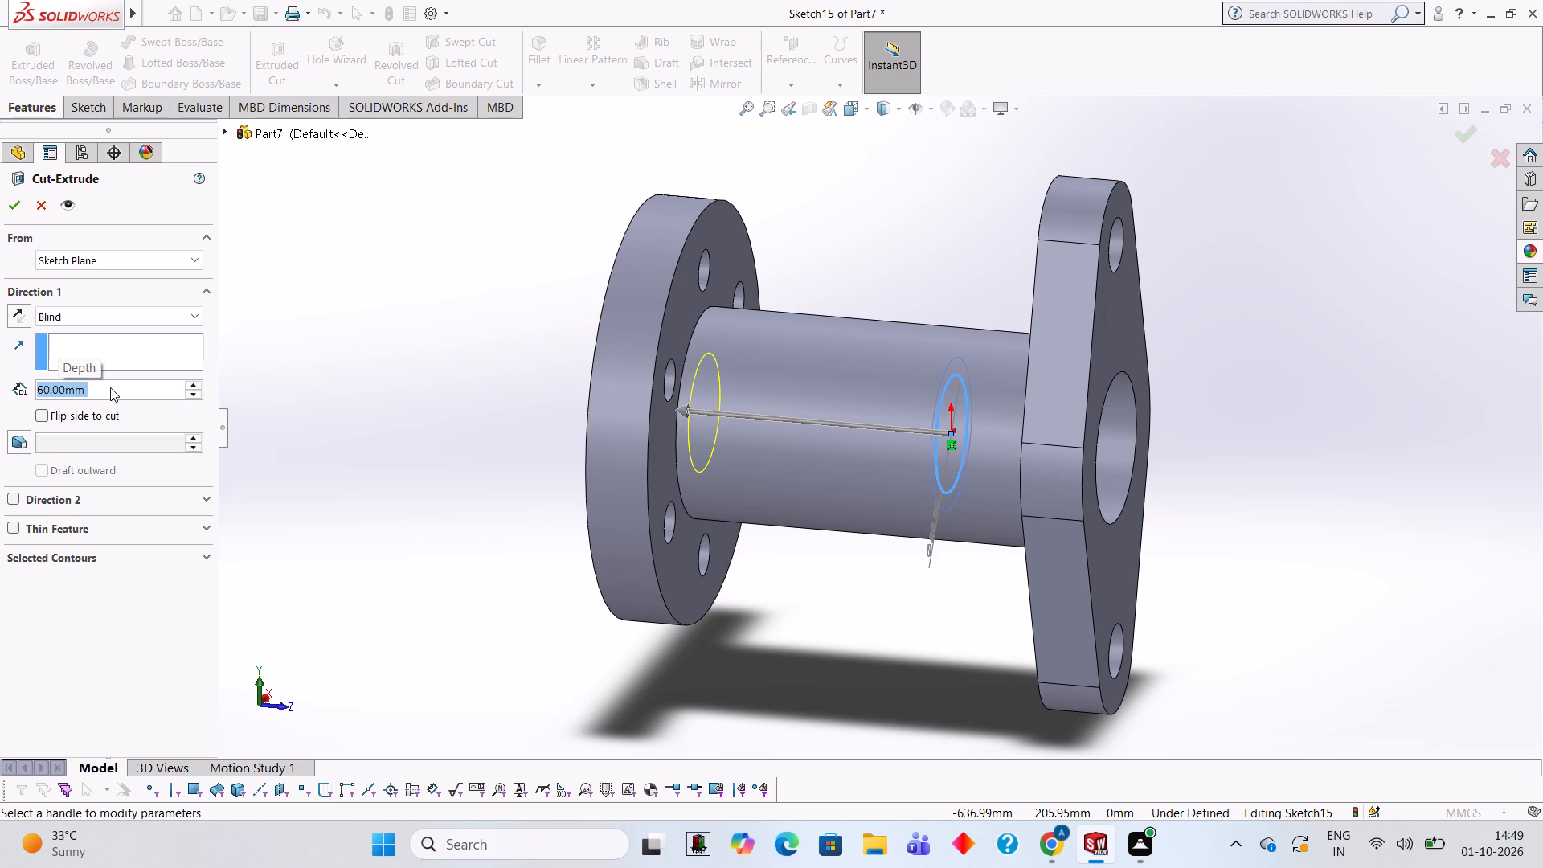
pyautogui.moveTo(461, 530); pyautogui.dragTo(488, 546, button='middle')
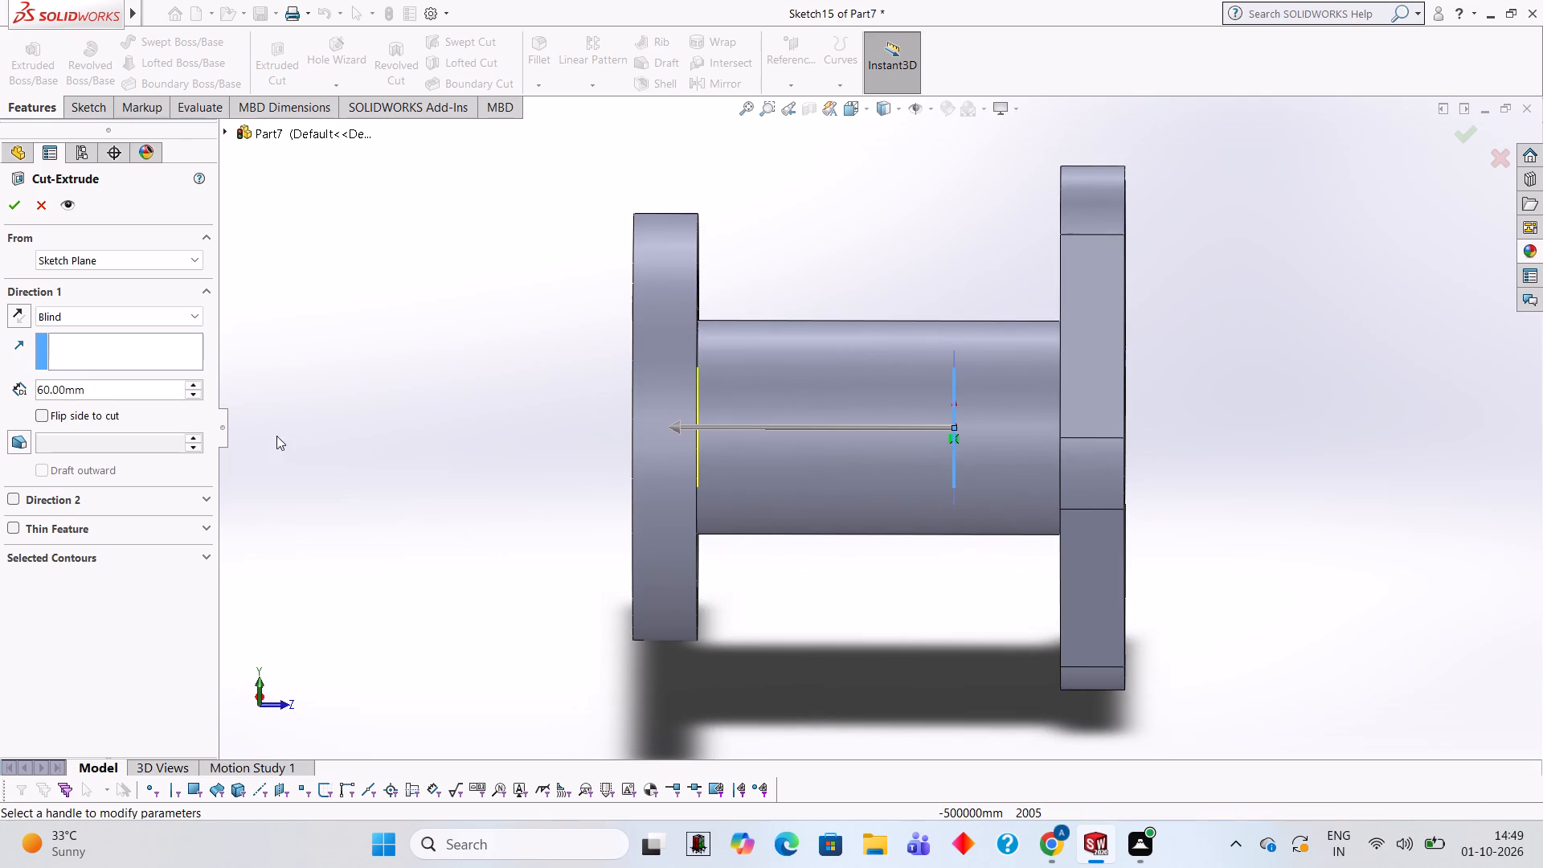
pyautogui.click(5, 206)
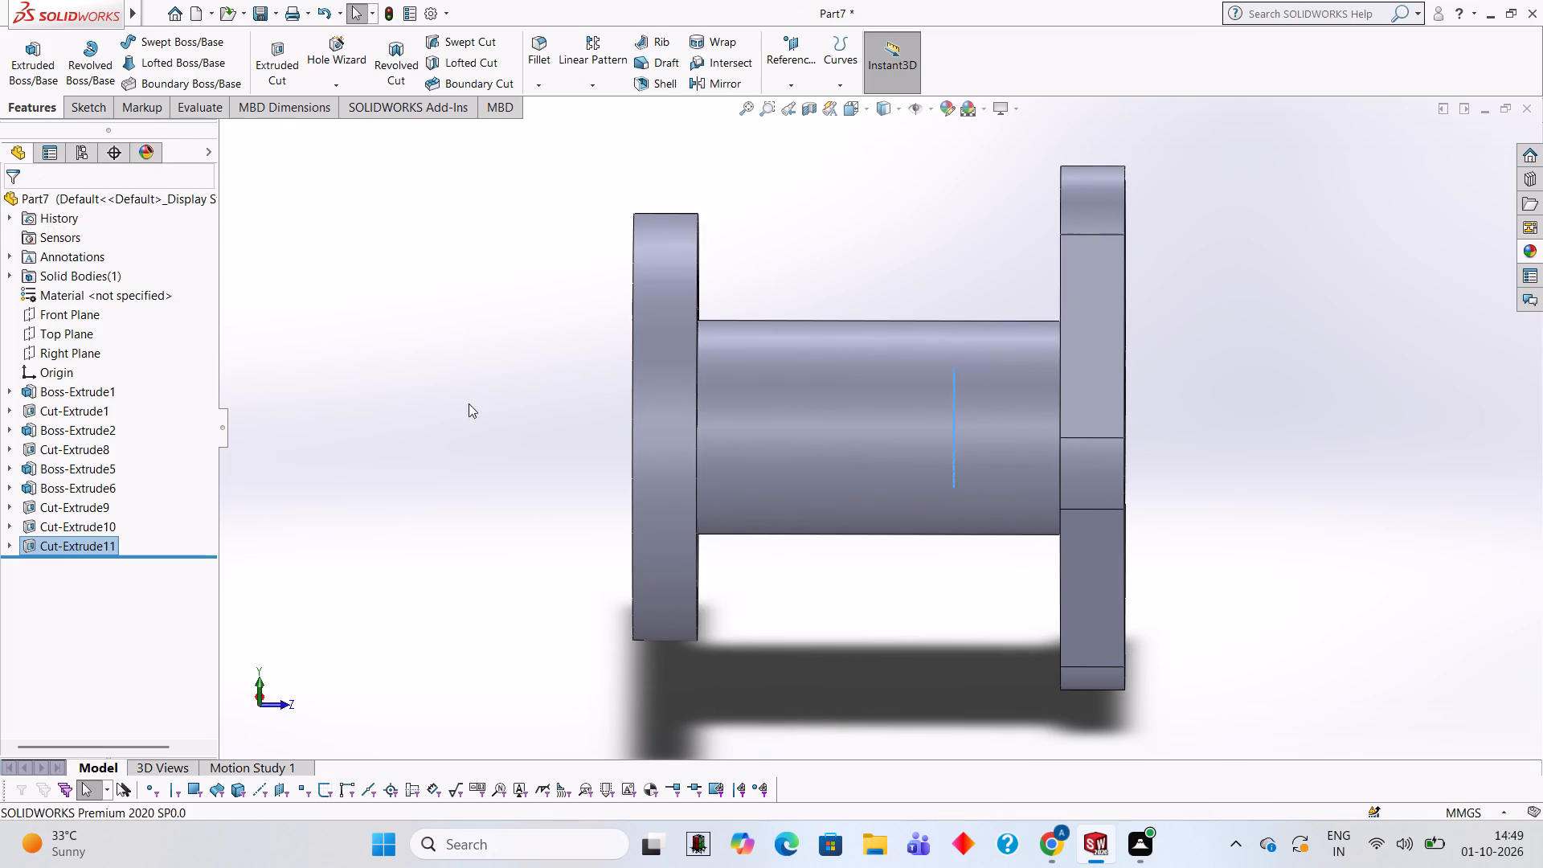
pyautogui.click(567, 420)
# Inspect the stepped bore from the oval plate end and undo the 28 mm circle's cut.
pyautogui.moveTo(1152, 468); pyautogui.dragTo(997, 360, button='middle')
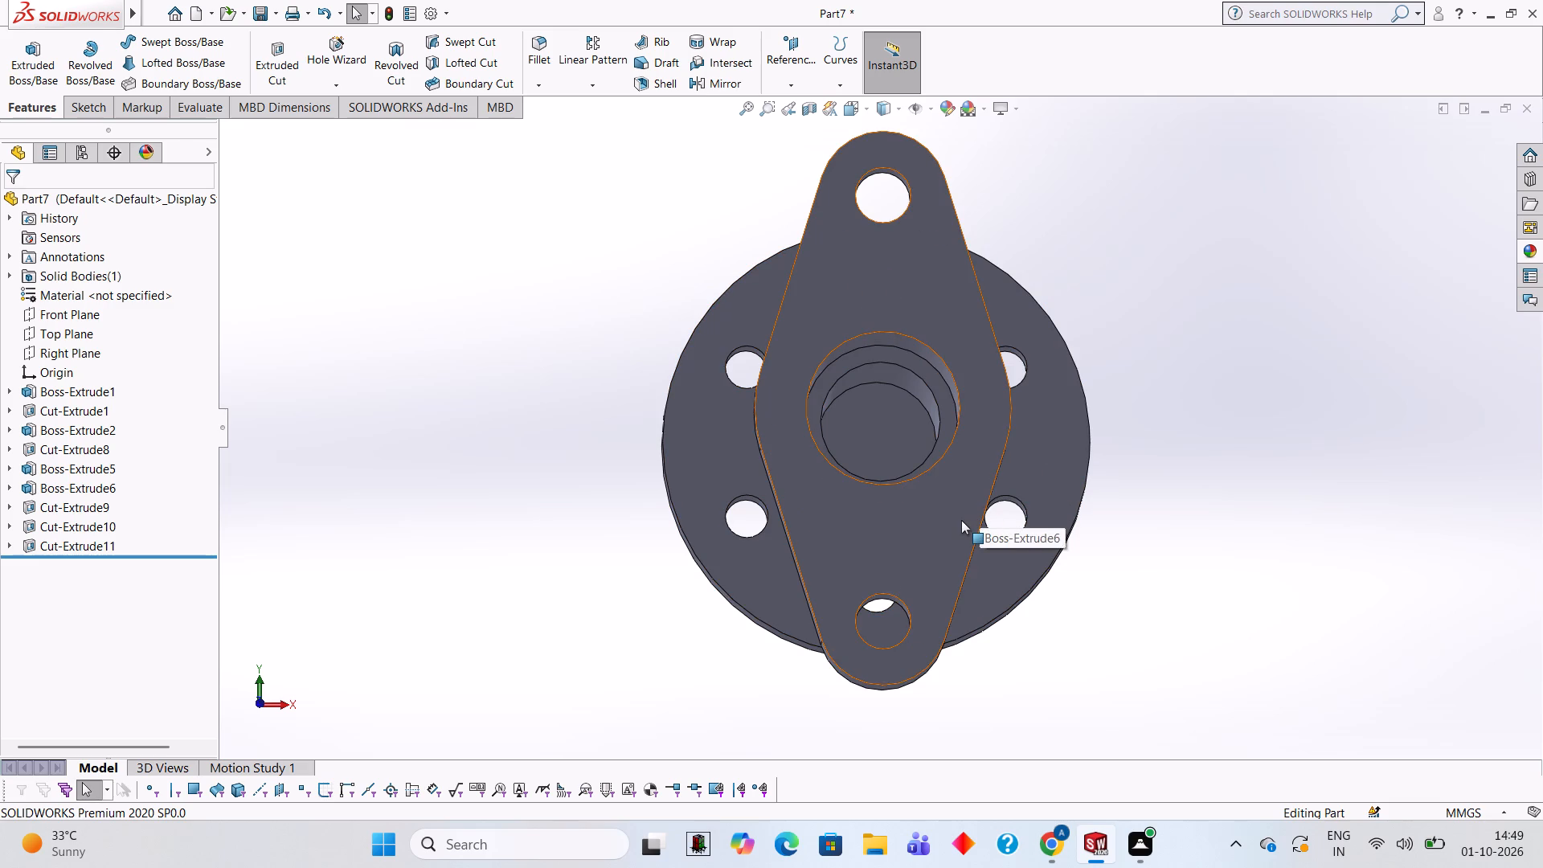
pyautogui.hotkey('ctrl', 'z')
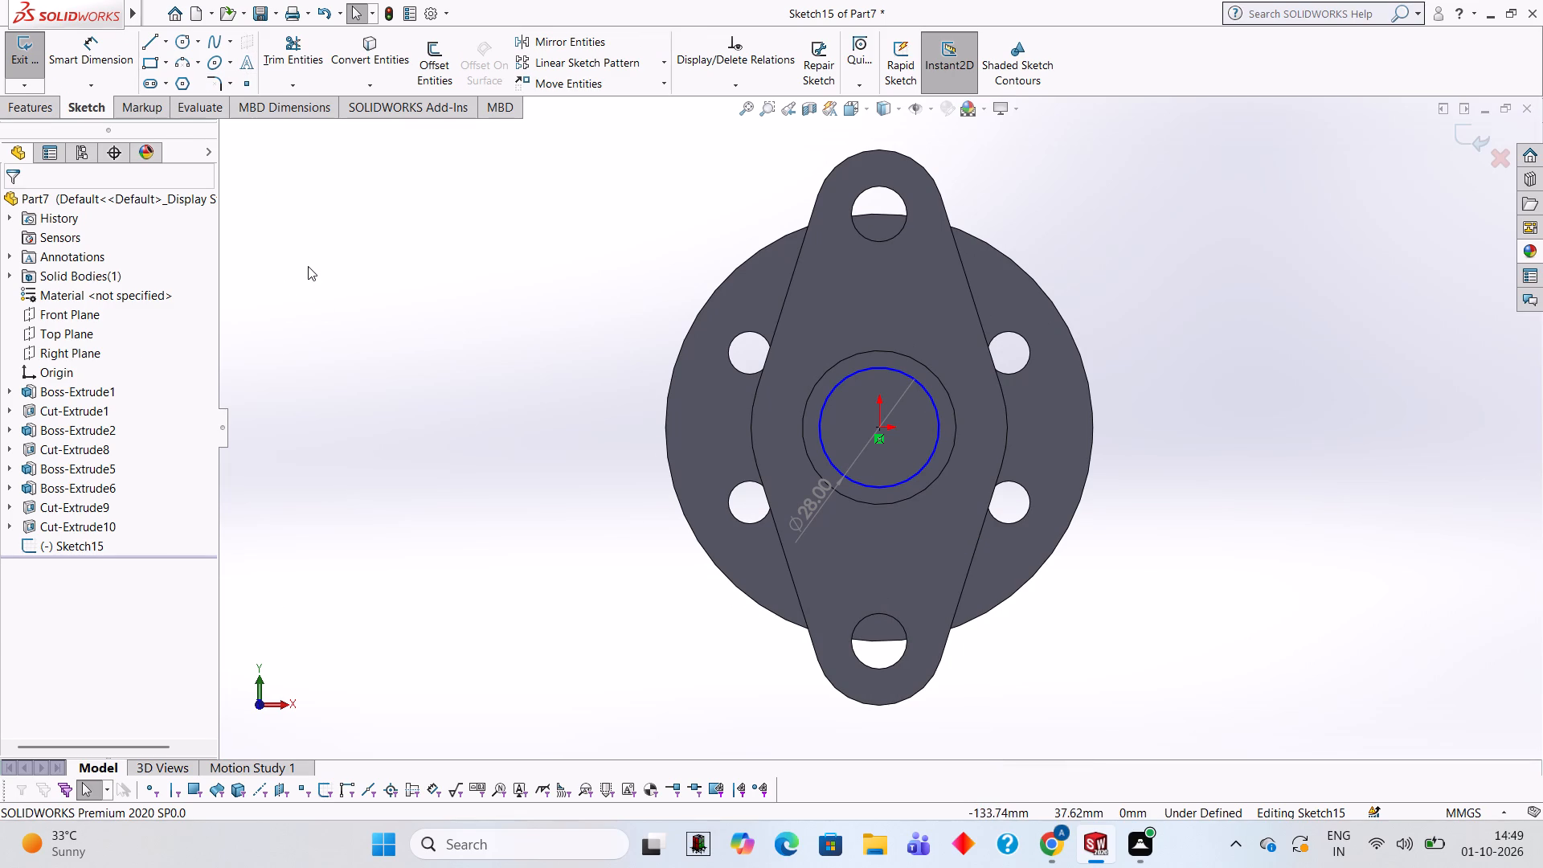
# Cut the 28 mm circle through the rest of the shaft and round flange with a blind Extruded Cut 75 mm deep.
pyautogui.click(31, 98)
pyautogui.click(267, 56)
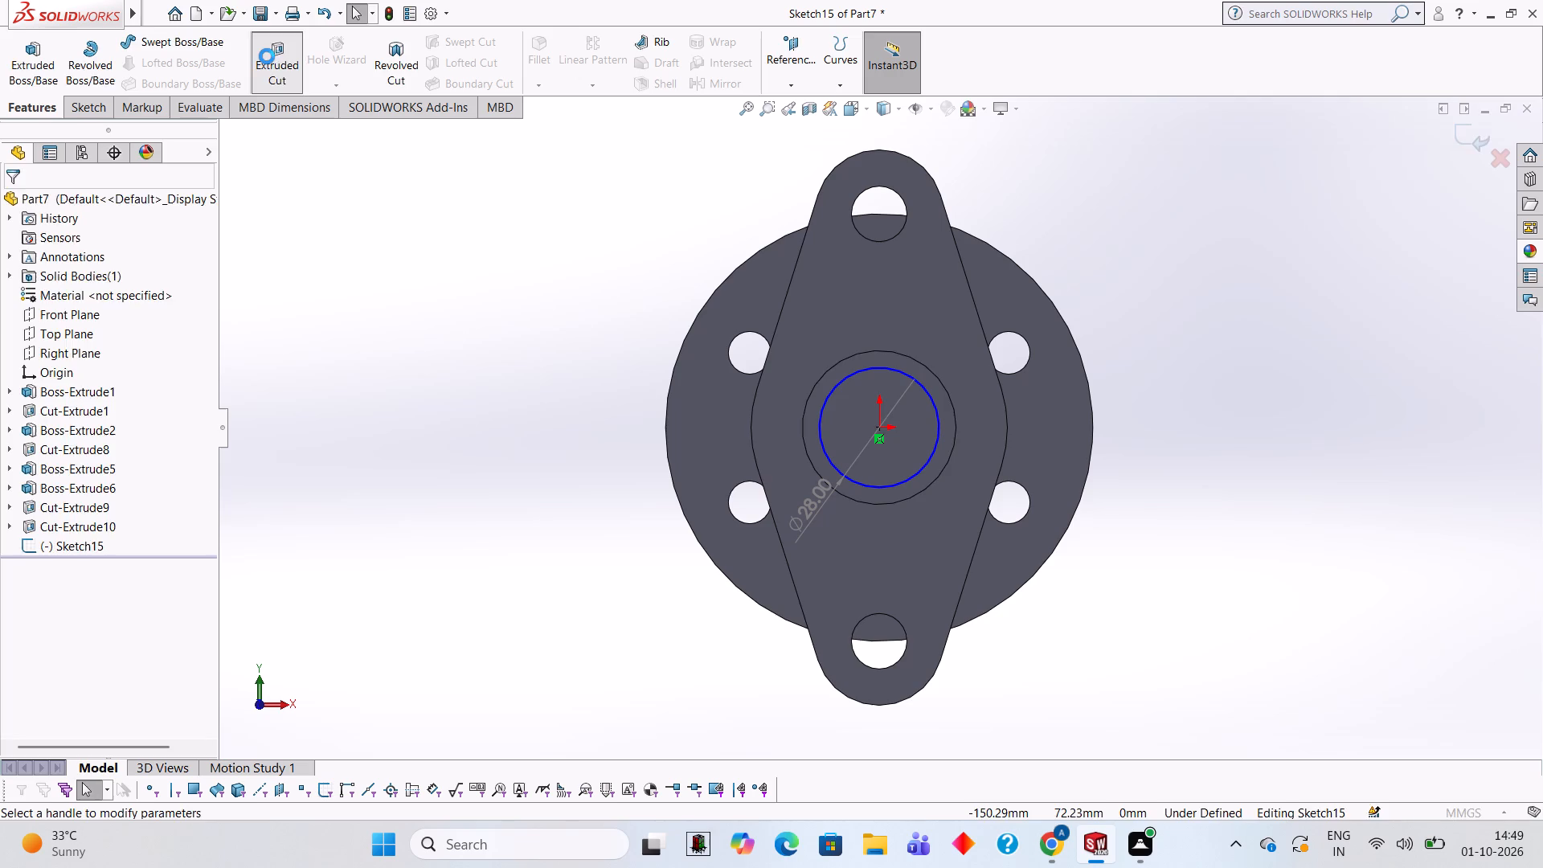
pyautogui.press('7')
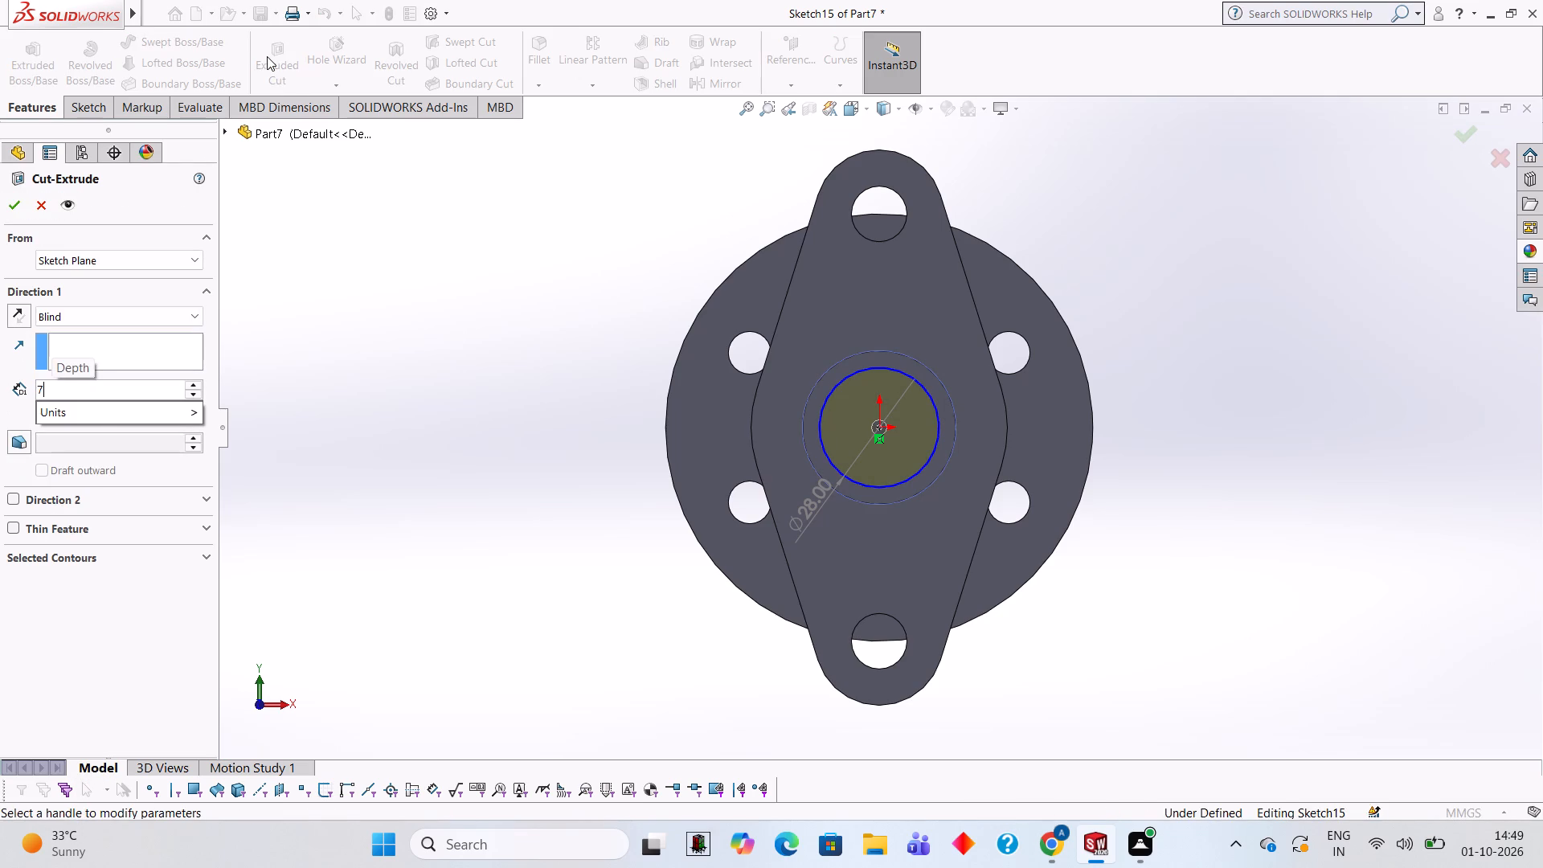
pyautogui.press('5')
pyautogui.press('Return')
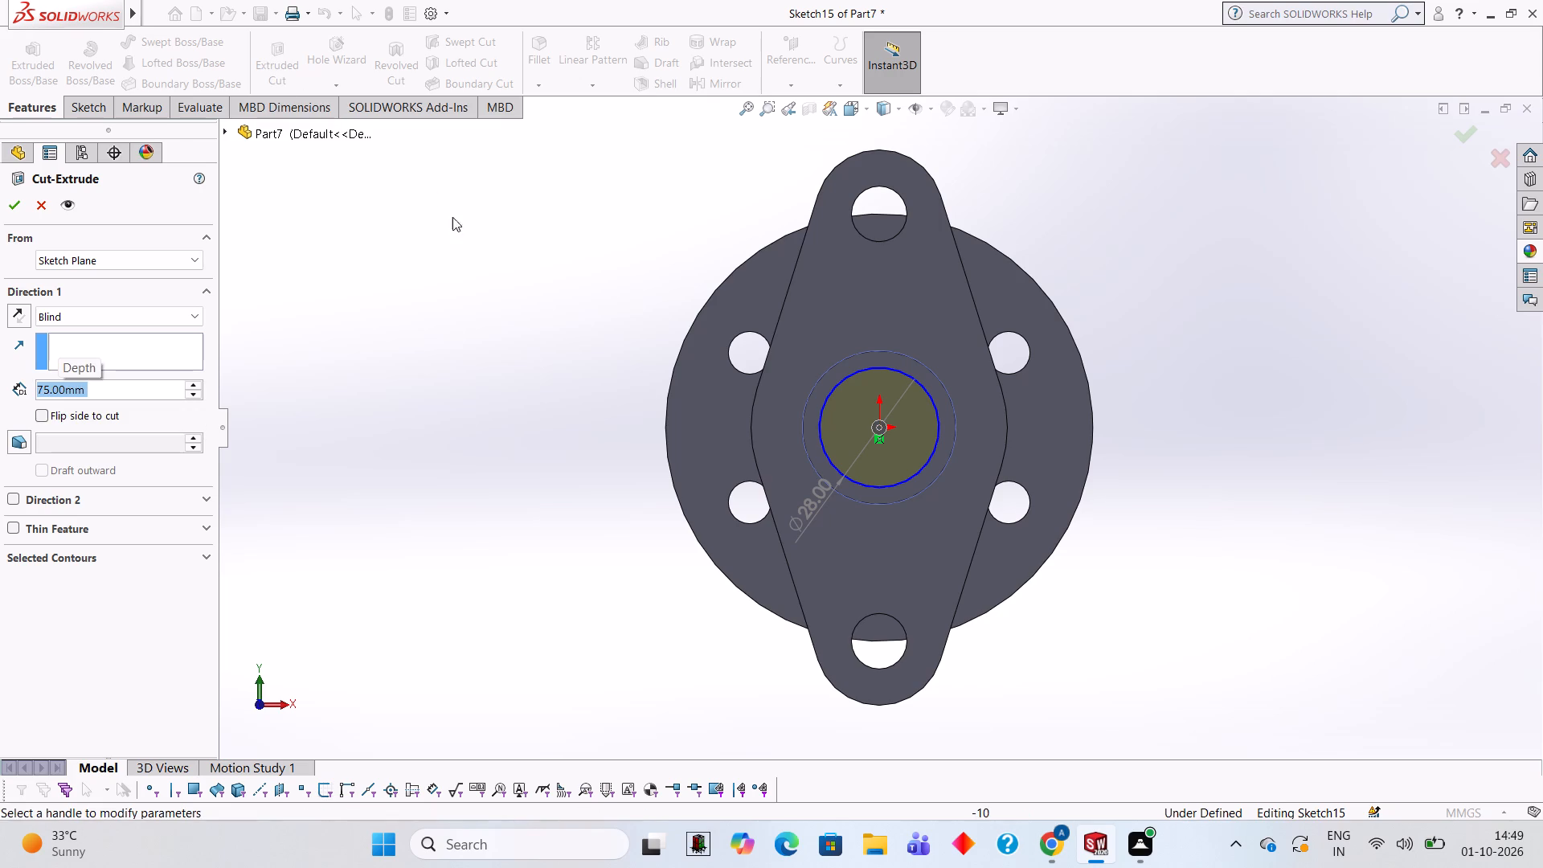
pyautogui.moveTo(434, 364); pyautogui.dragTo(610, 467, button='middle')
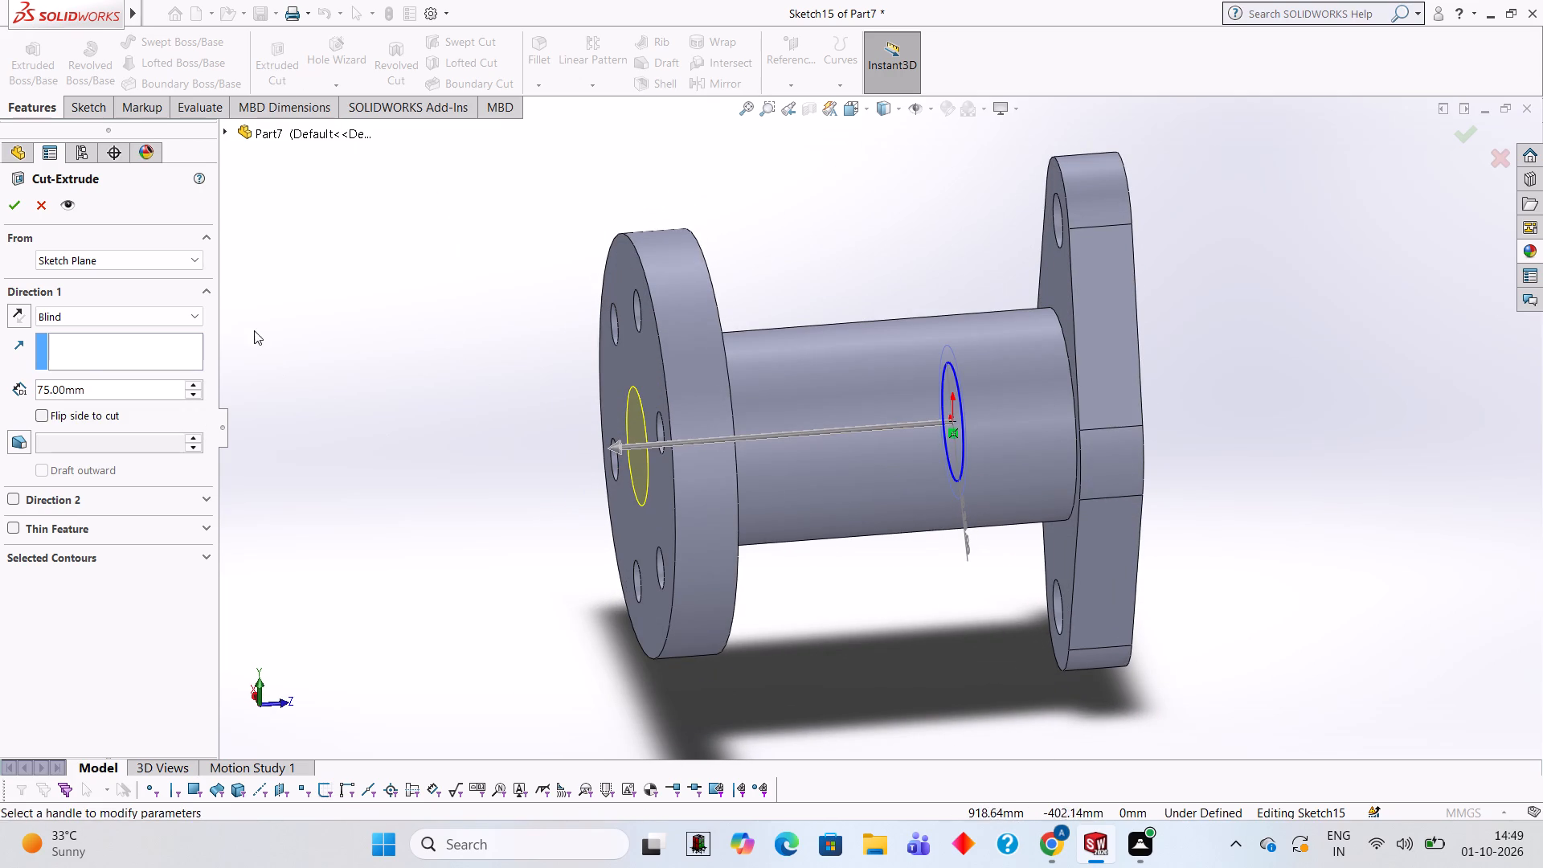
pyautogui.click(18, 207)
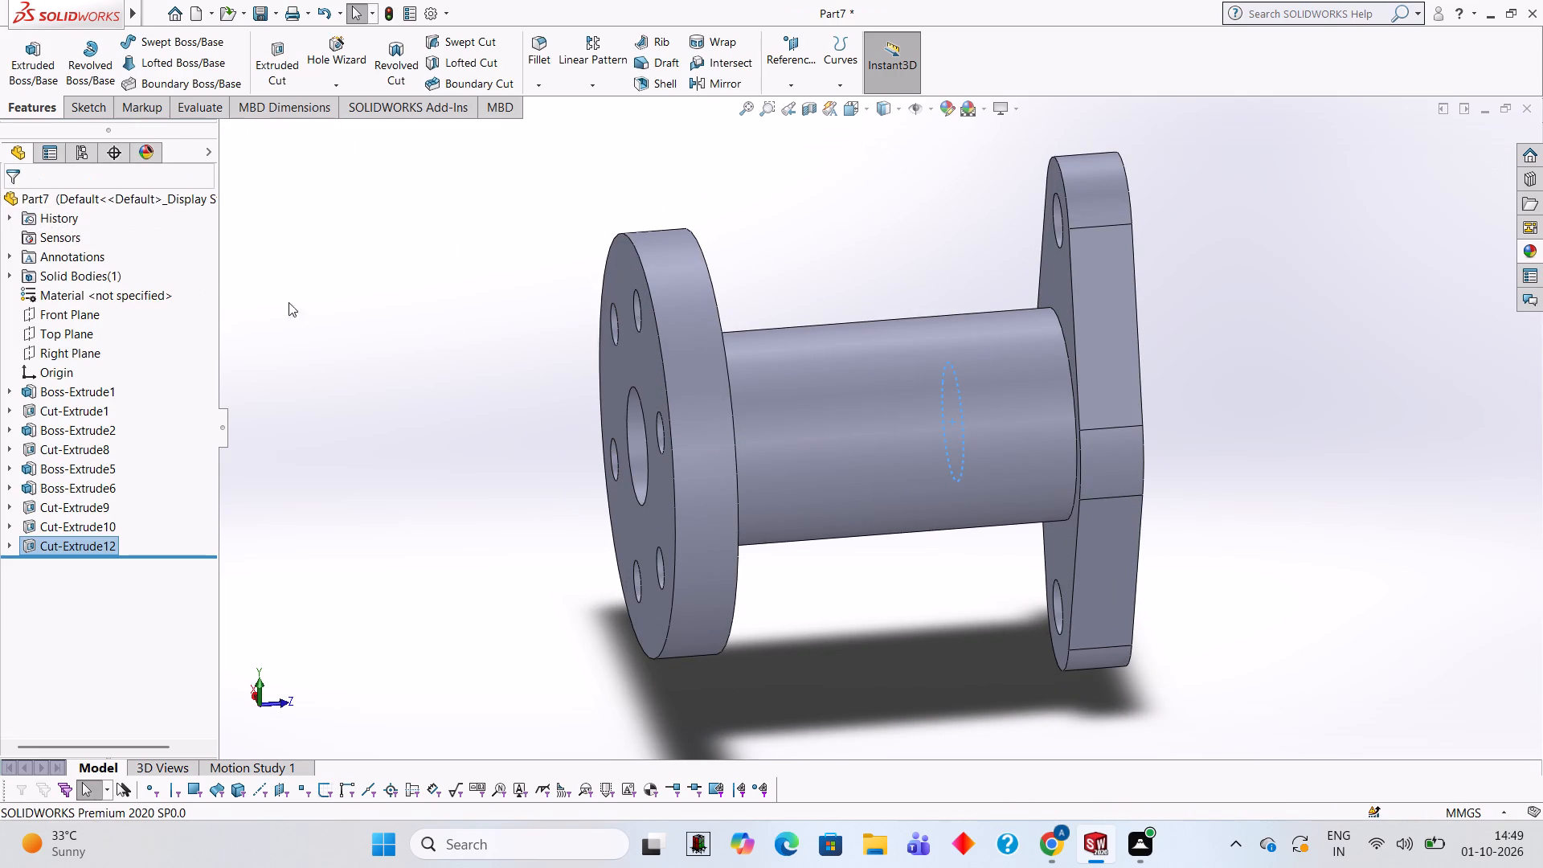
# Examine the finished stepped bore, shaft, round flange and oval end plate from several sides.
pyautogui.moveTo(320, 327); pyautogui.dragTo(354, 284, button='middle')
pyautogui.moveTo(784, 484); pyautogui.dragTo(578, 447, button='middle')
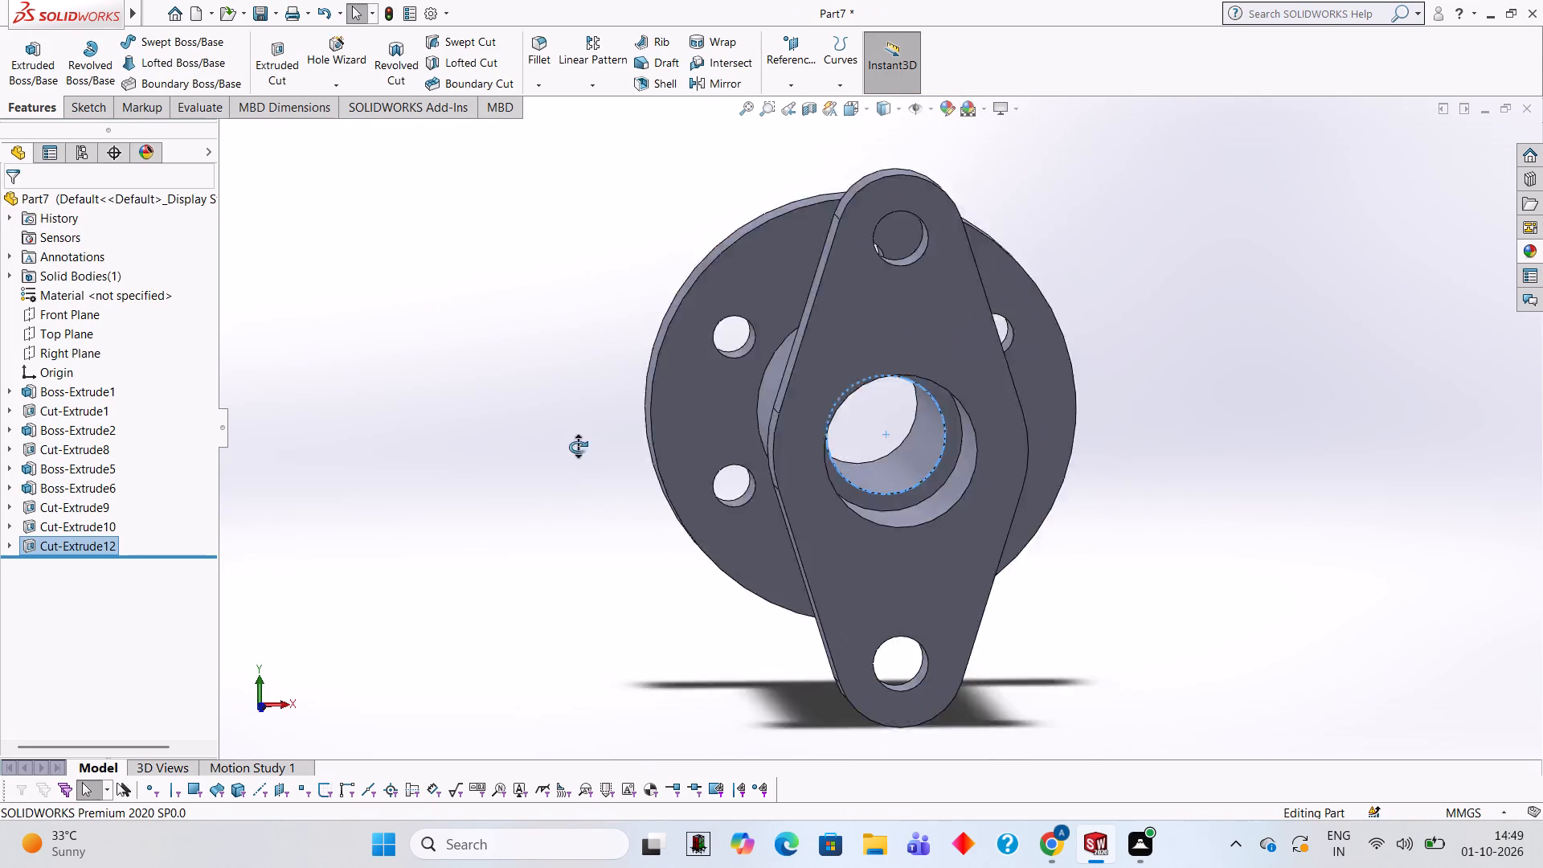
pyautogui.moveTo(578, 447); pyautogui.dragTo(575, 407, button='middle')
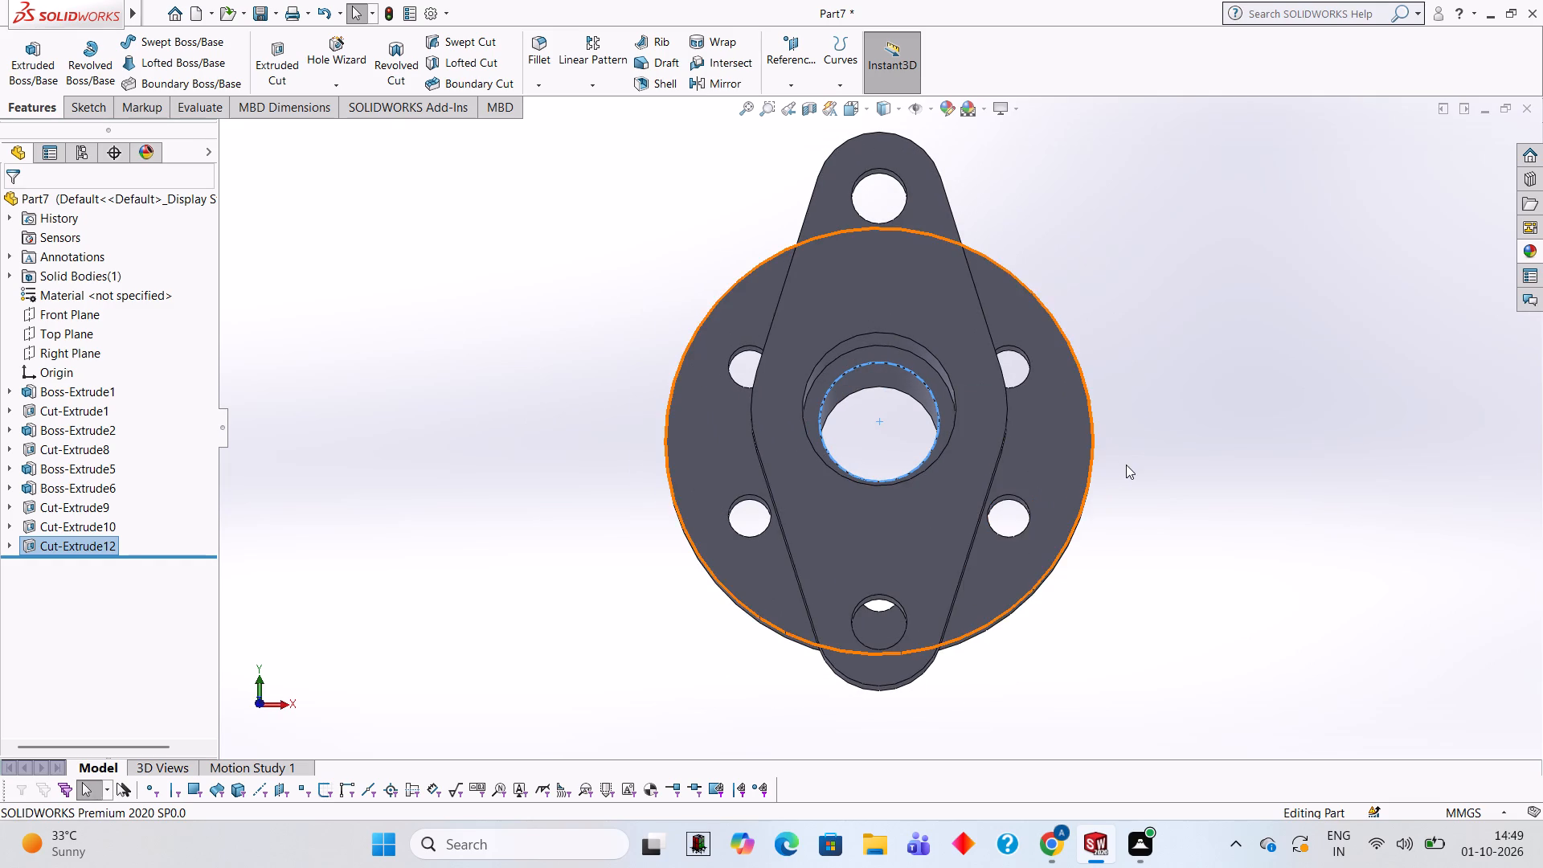
pyautogui.moveTo(1126, 465); pyautogui.dragTo(1106, 463, button='middle')
pyautogui.click(1297, 366)
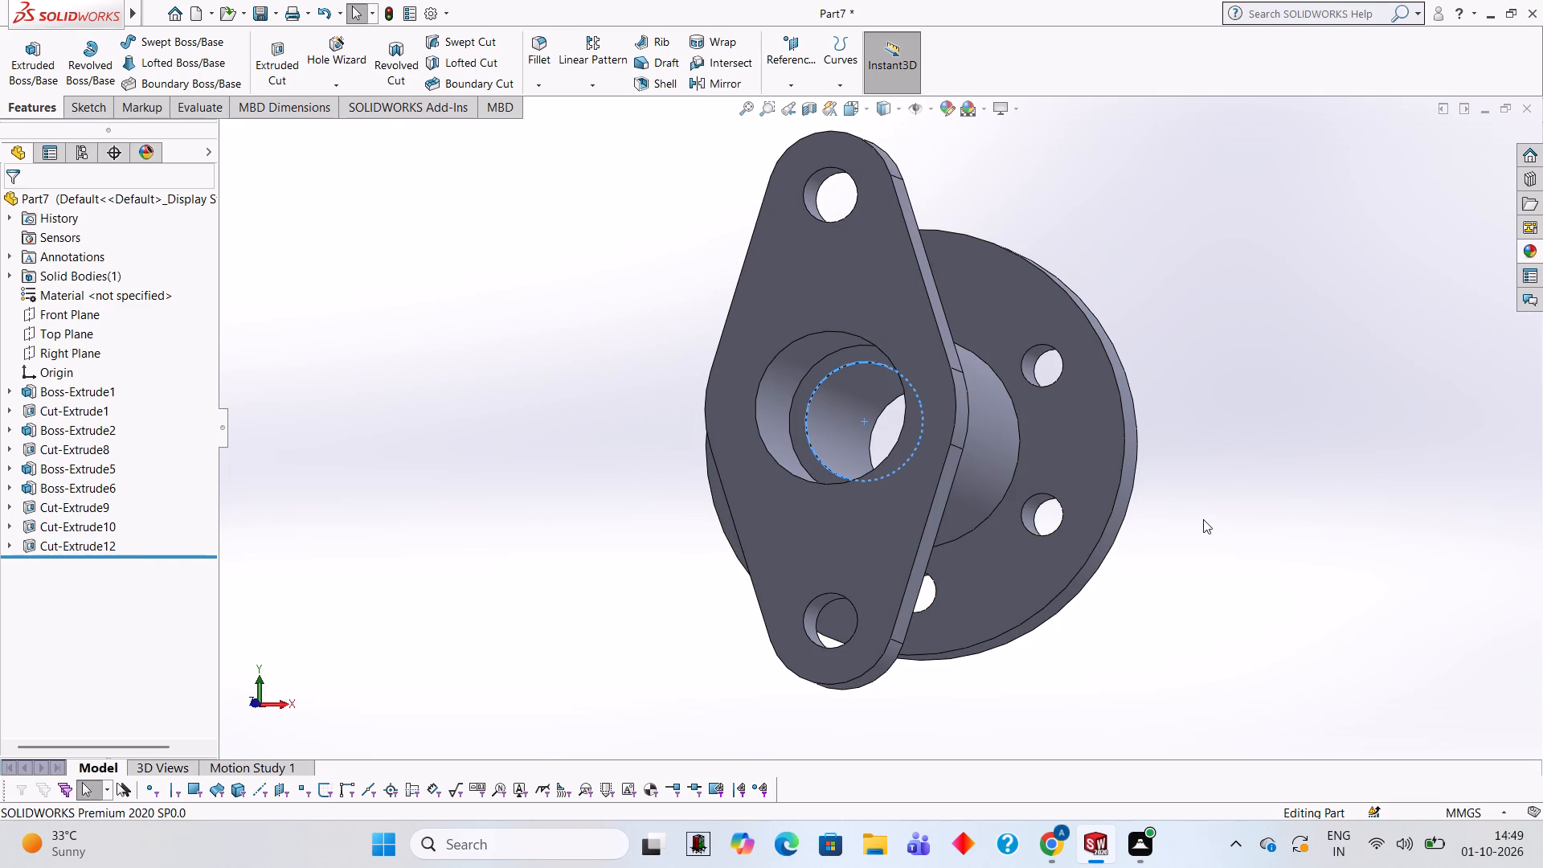
pyautogui.scroll(2, 1206, 512)
pyautogui.moveTo(1209, 512); pyautogui.dragTo(1245, 526, button='middle')
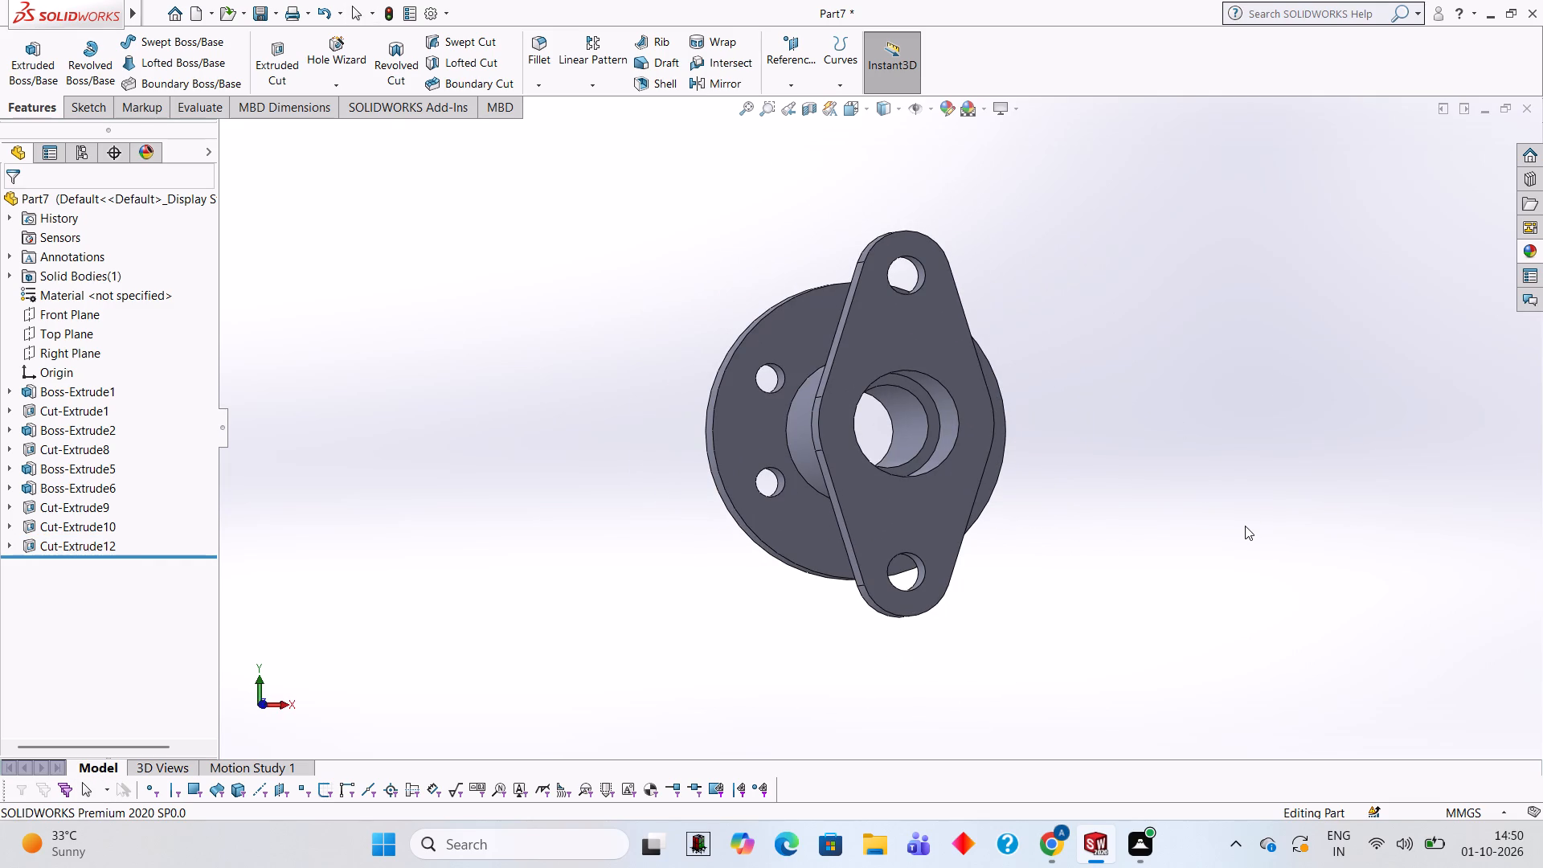
pyautogui.moveTo(517, 388); pyautogui.dragTo(624, 543, button='middle')
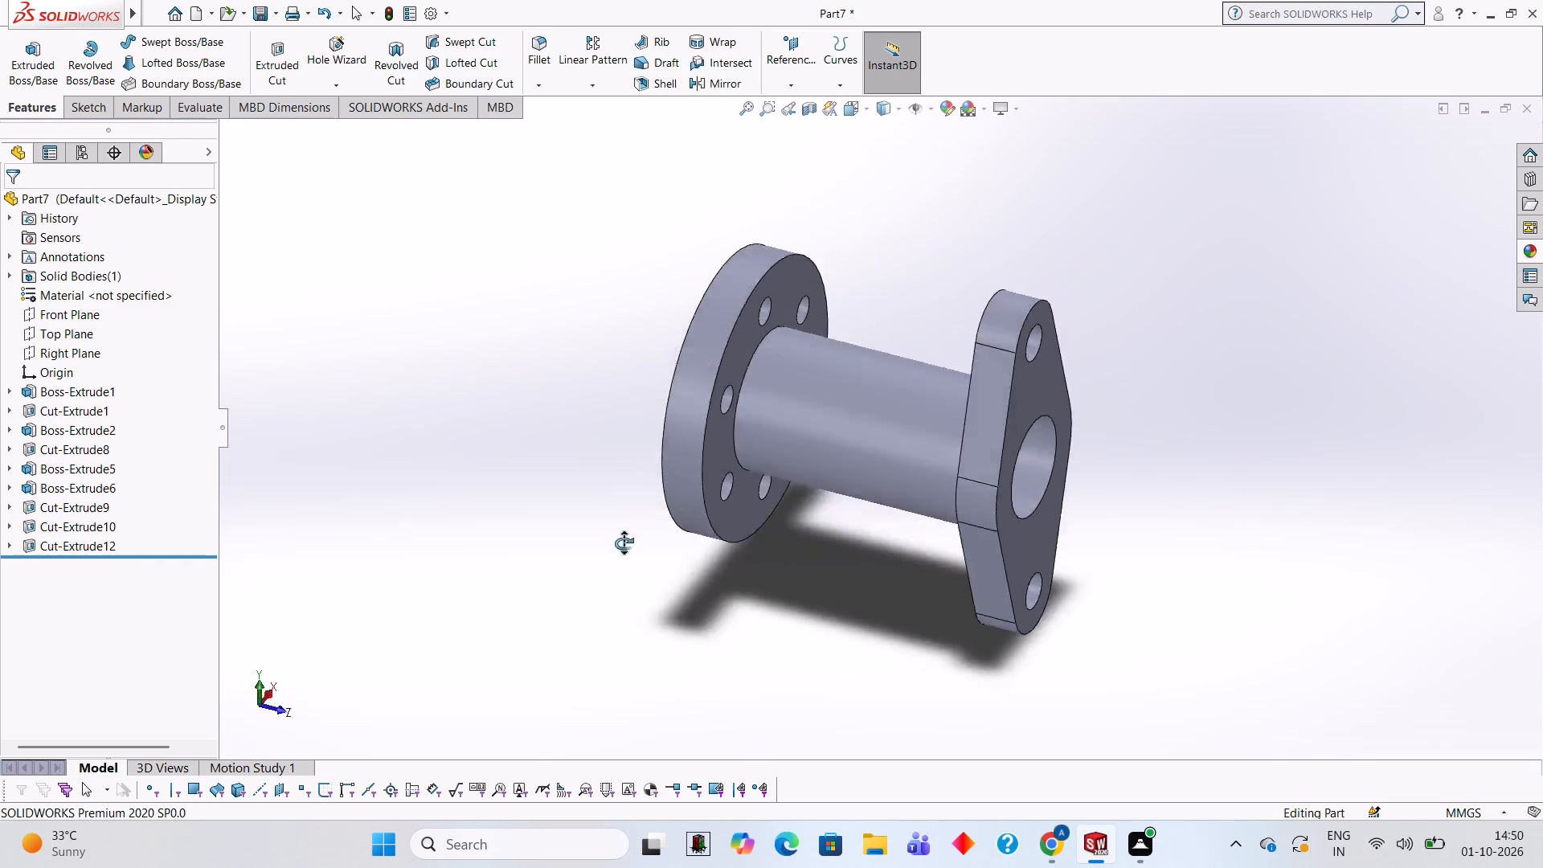
pyautogui.moveTo(624, 543); pyautogui.dragTo(739, 669, button='middle')
pyautogui.moveTo(896, 383); pyautogui.dragTo(695, 244, button='middle')
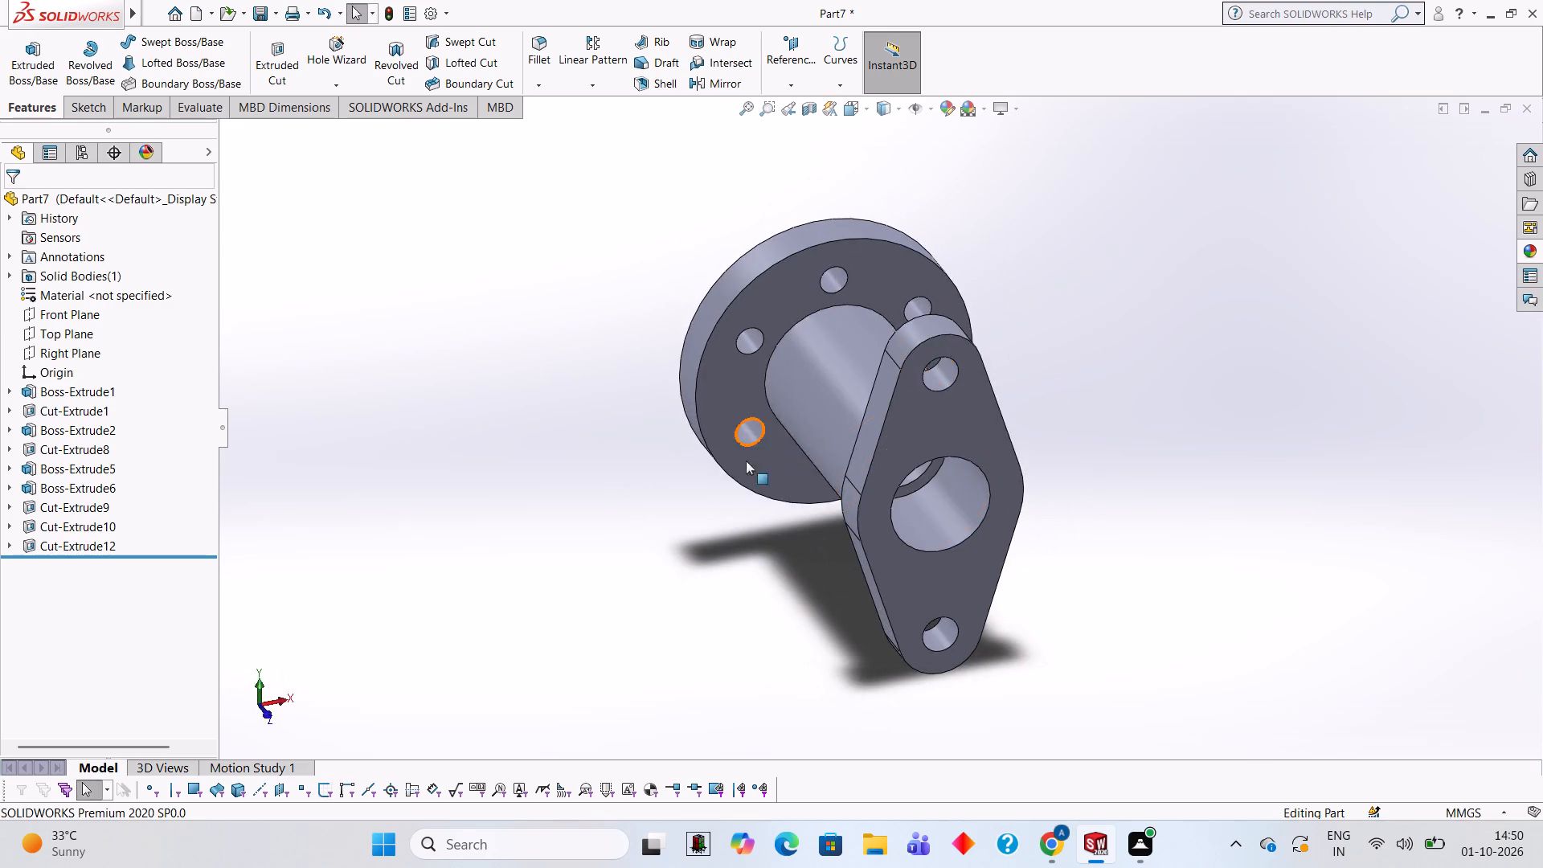
pyautogui.moveTo(756, 503); pyautogui.dragTo(1339, 315, button='middle')
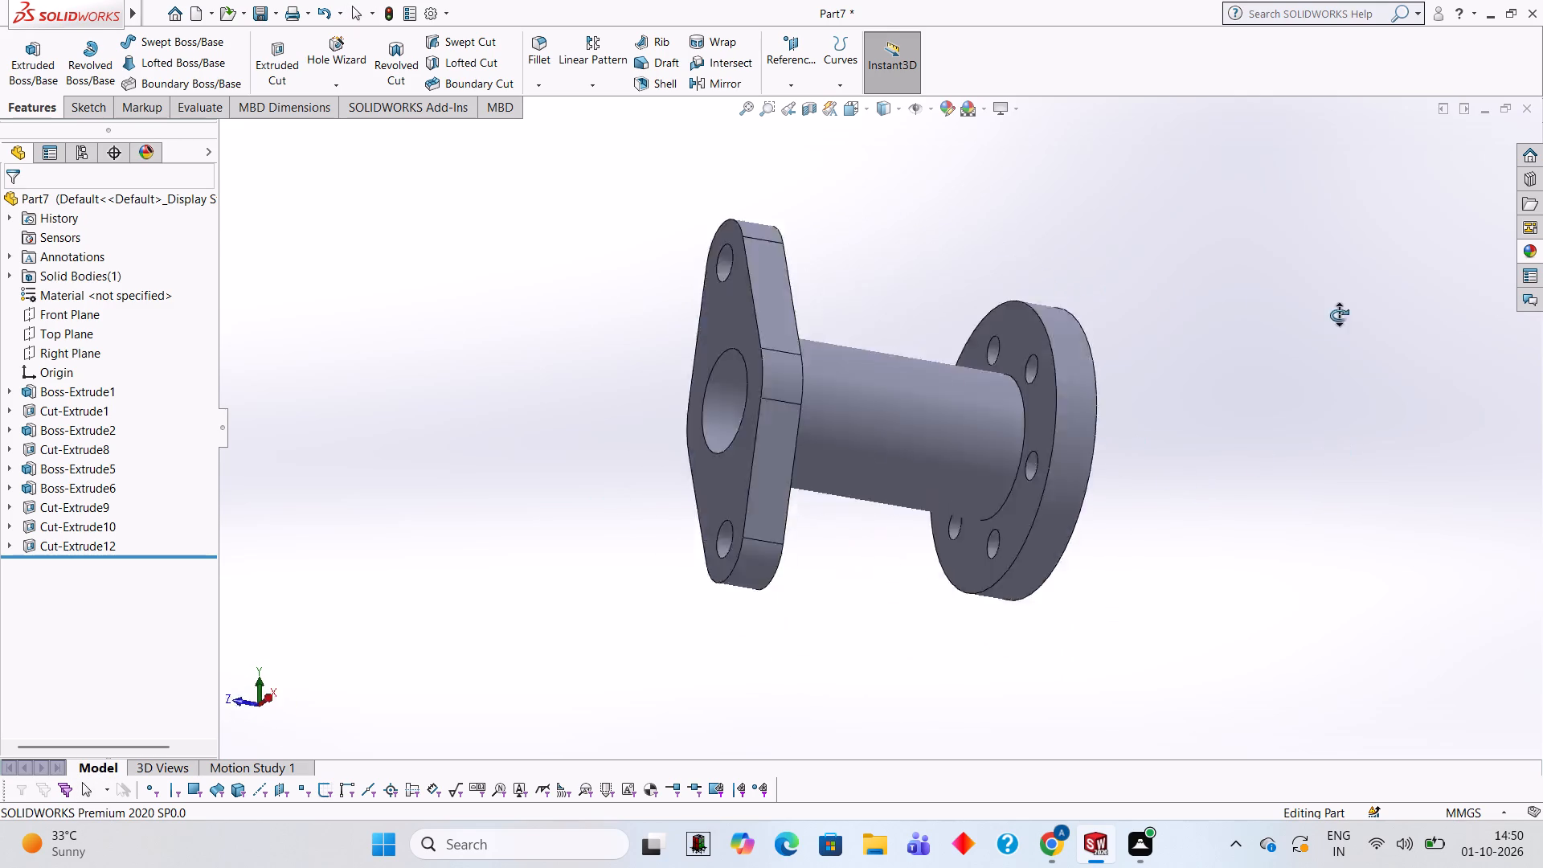
pyautogui.moveTo(1339, 315); pyautogui.dragTo(1349, 430, button='middle')
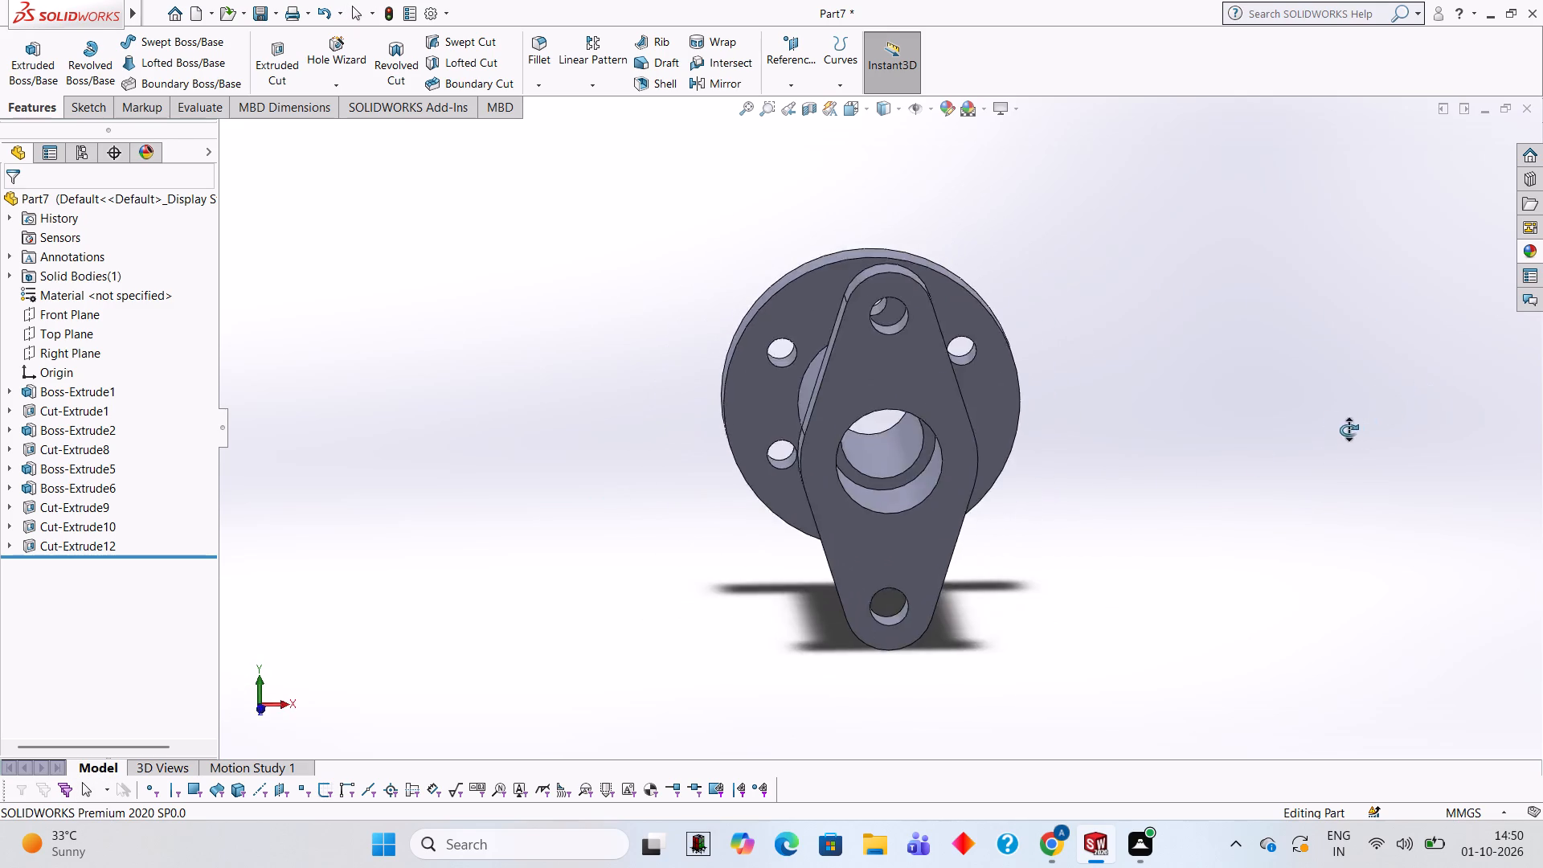
pyautogui.moveTo(1349, 430); pyautogui.dragTo(1286, 391, button='middle')
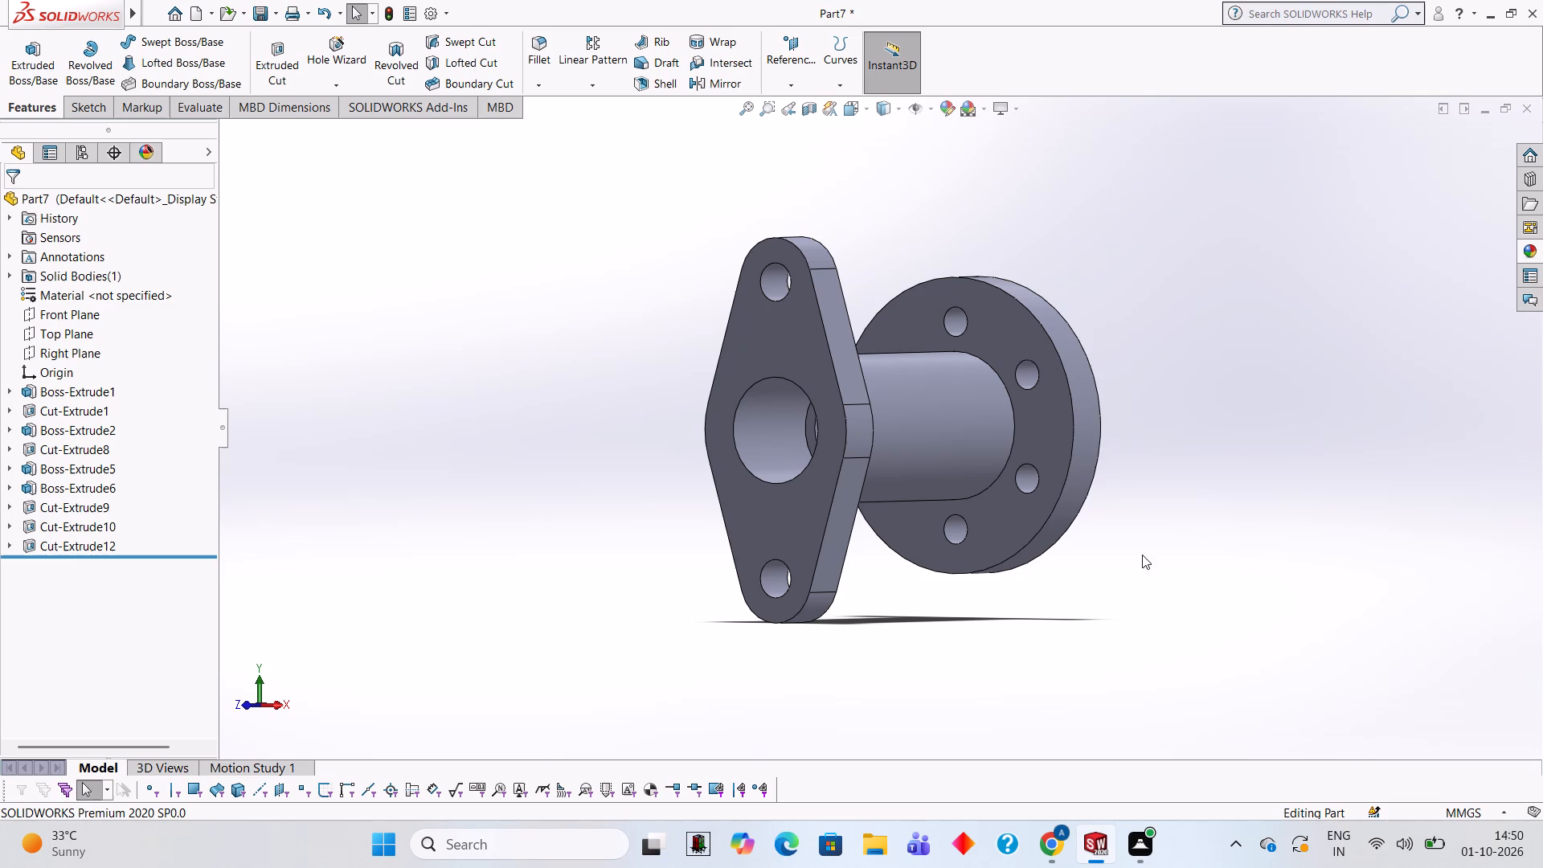
pyautogui.moveTo(1432, 560); pyautogui.dragTo(1434, 580, button='middle')
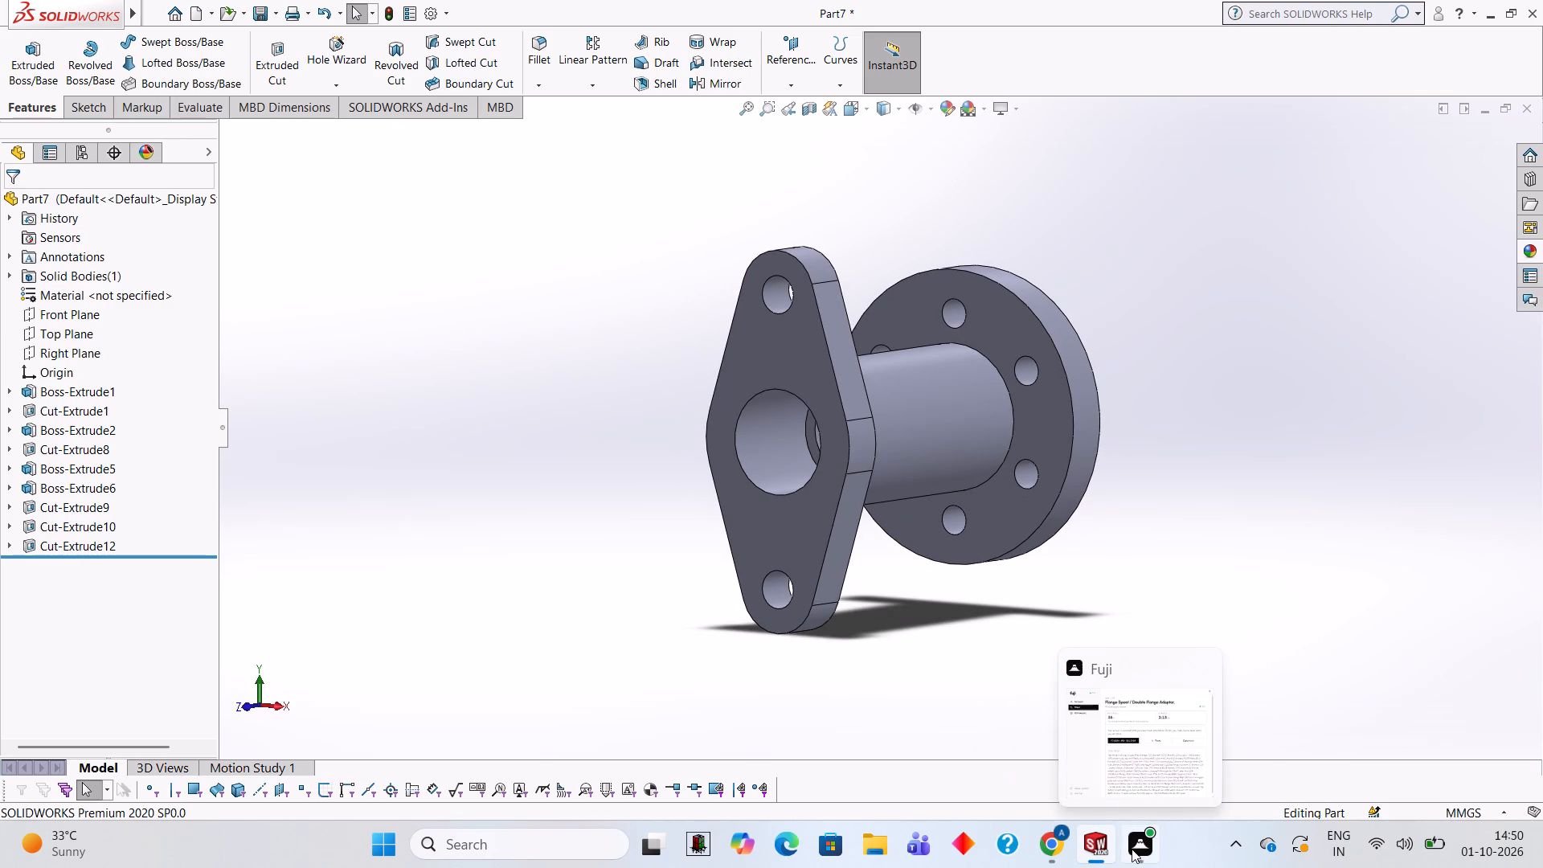
pyautogui.moveTo(1222, 493); pyautogui.dragTo(1250, 440, button='middle')
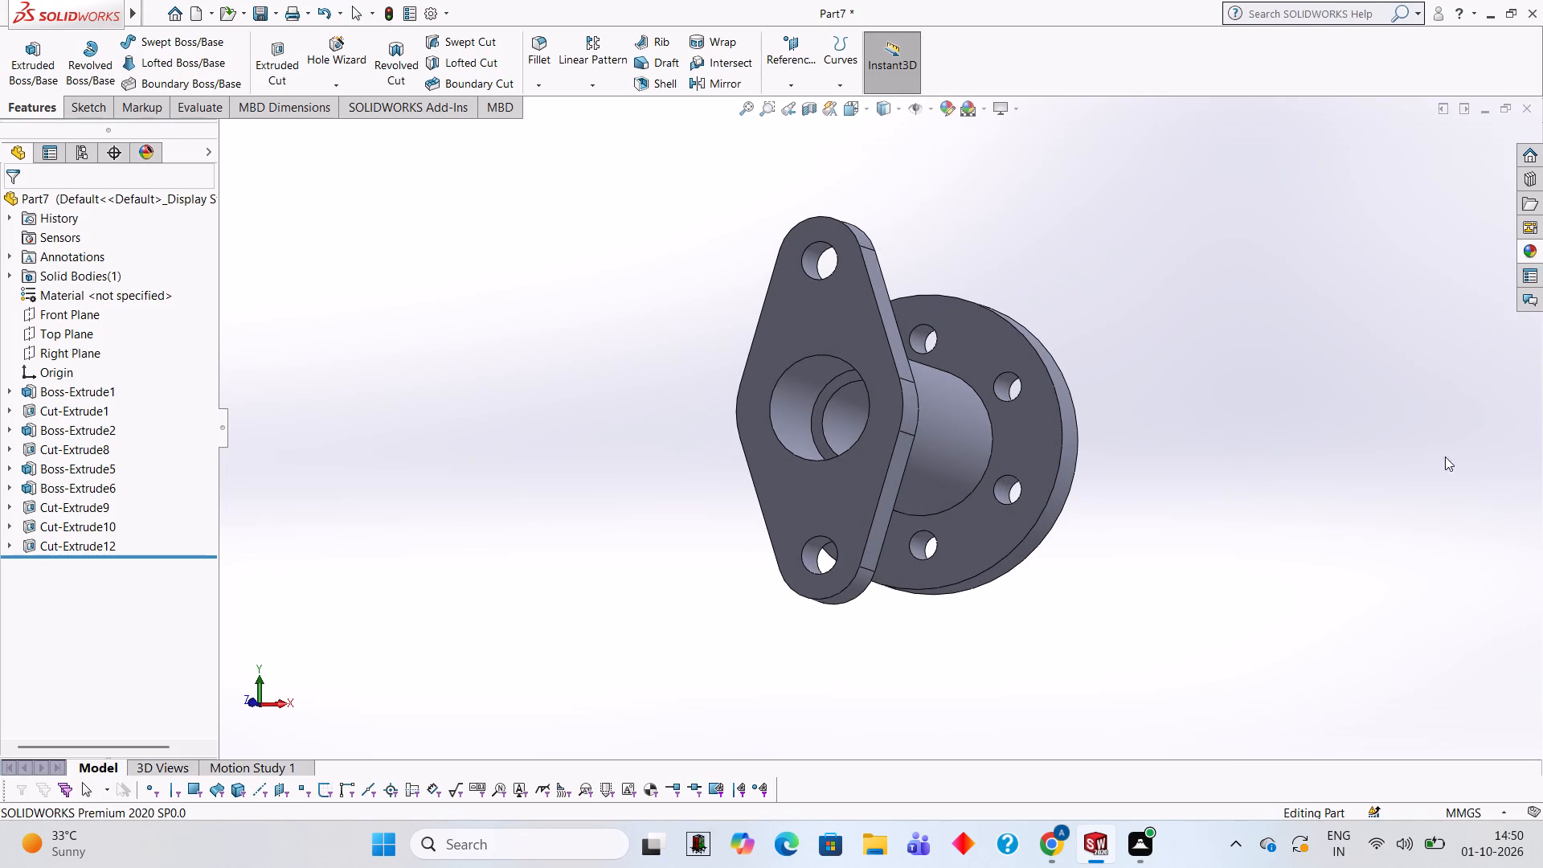
pyautogui.middleClick(1170, 413)
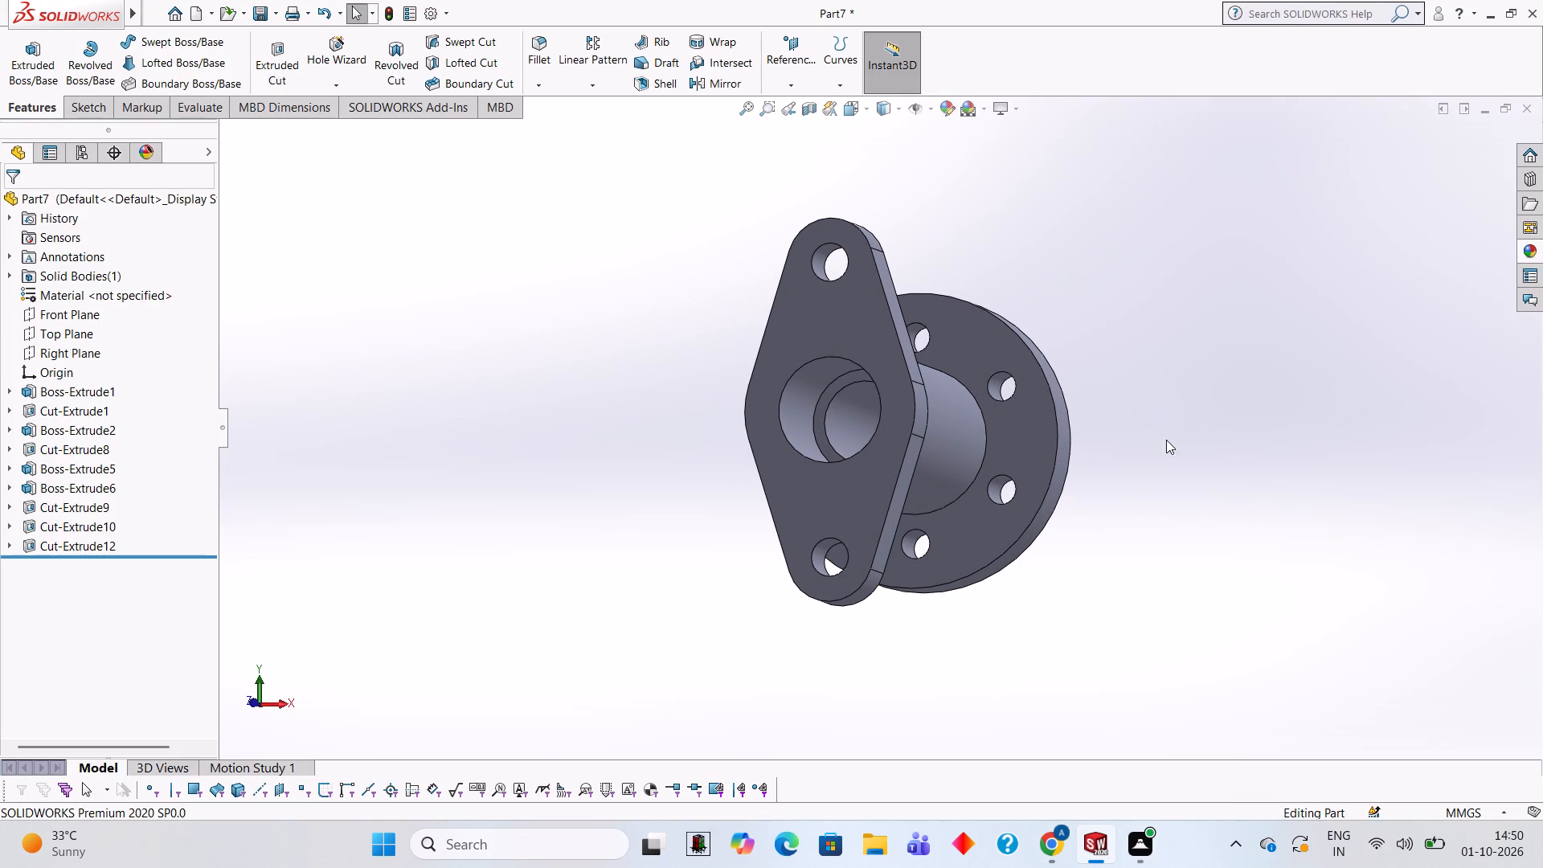
# Apply the Yellow LED appearance to the whole solid body.
pyautogui.click(1529, 252)
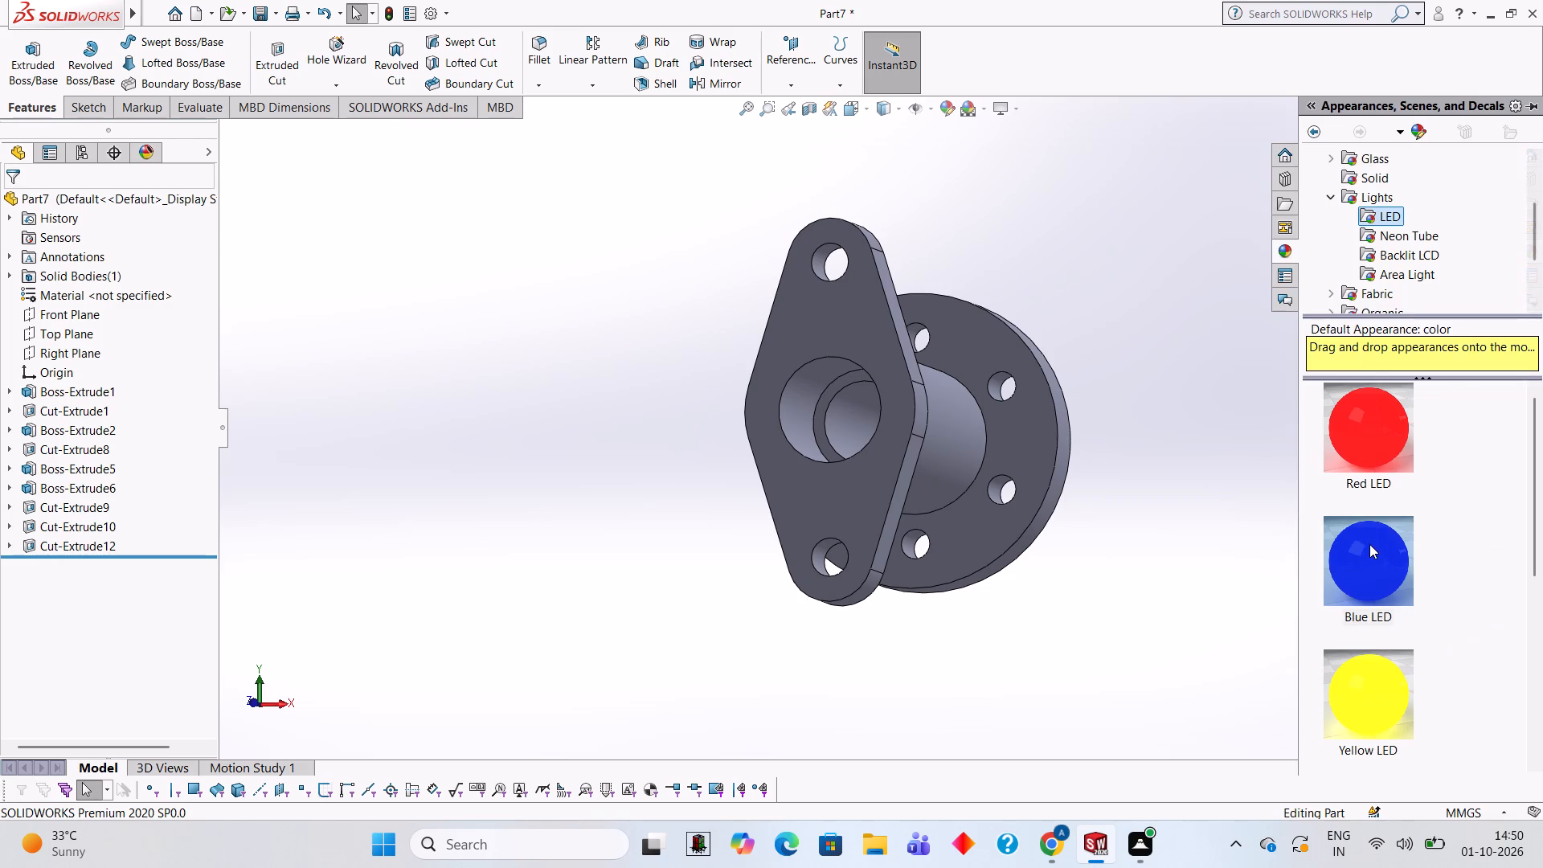
pyautogui.moveTo(1365, 687); pyautogui.dragTo(956, 440)
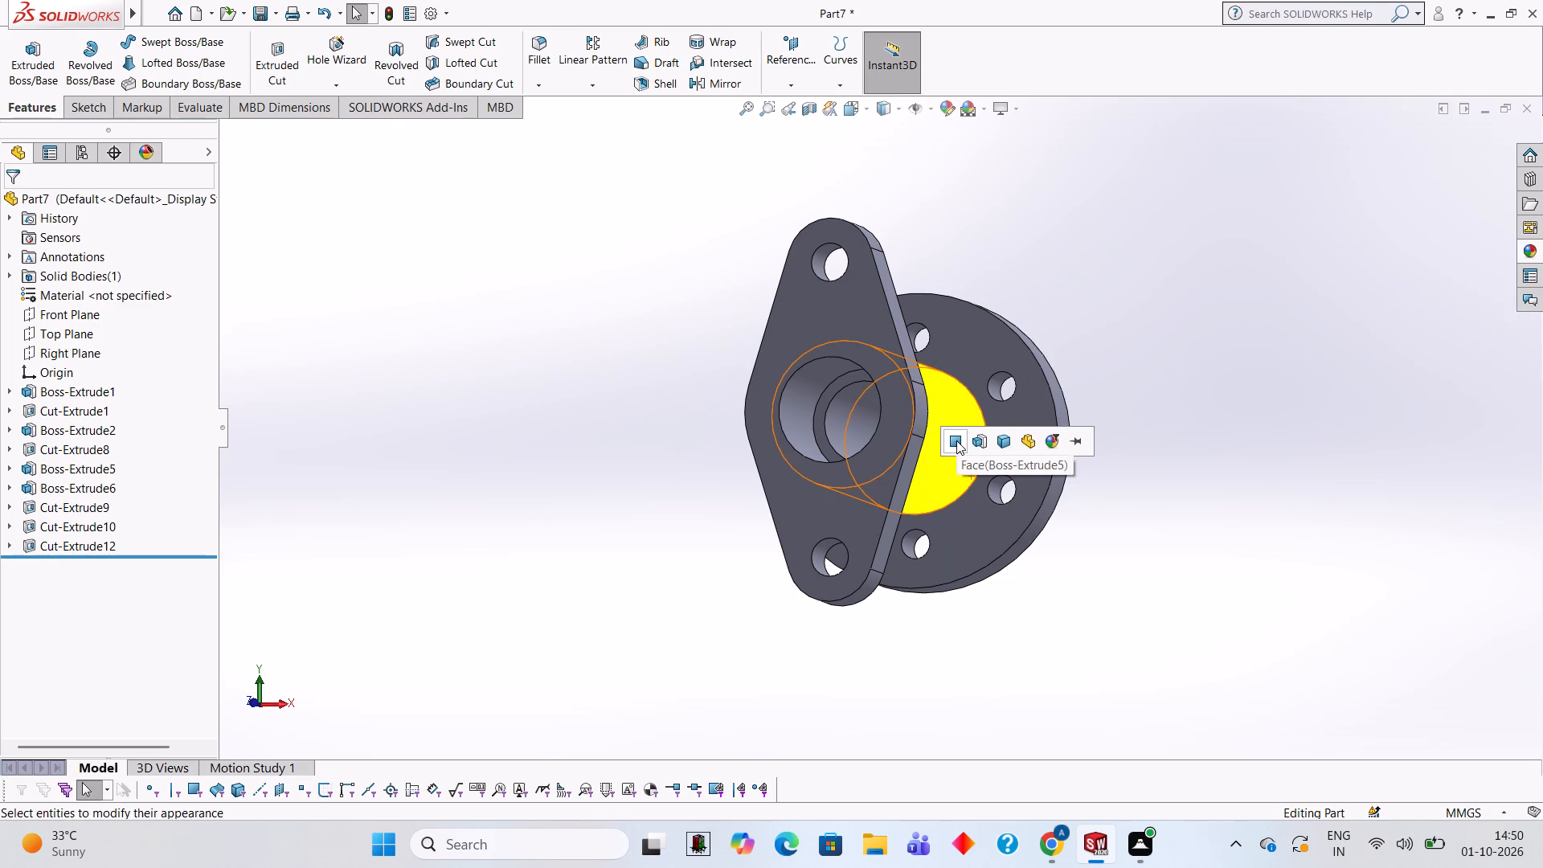
pyautogui.click(1000, 449)
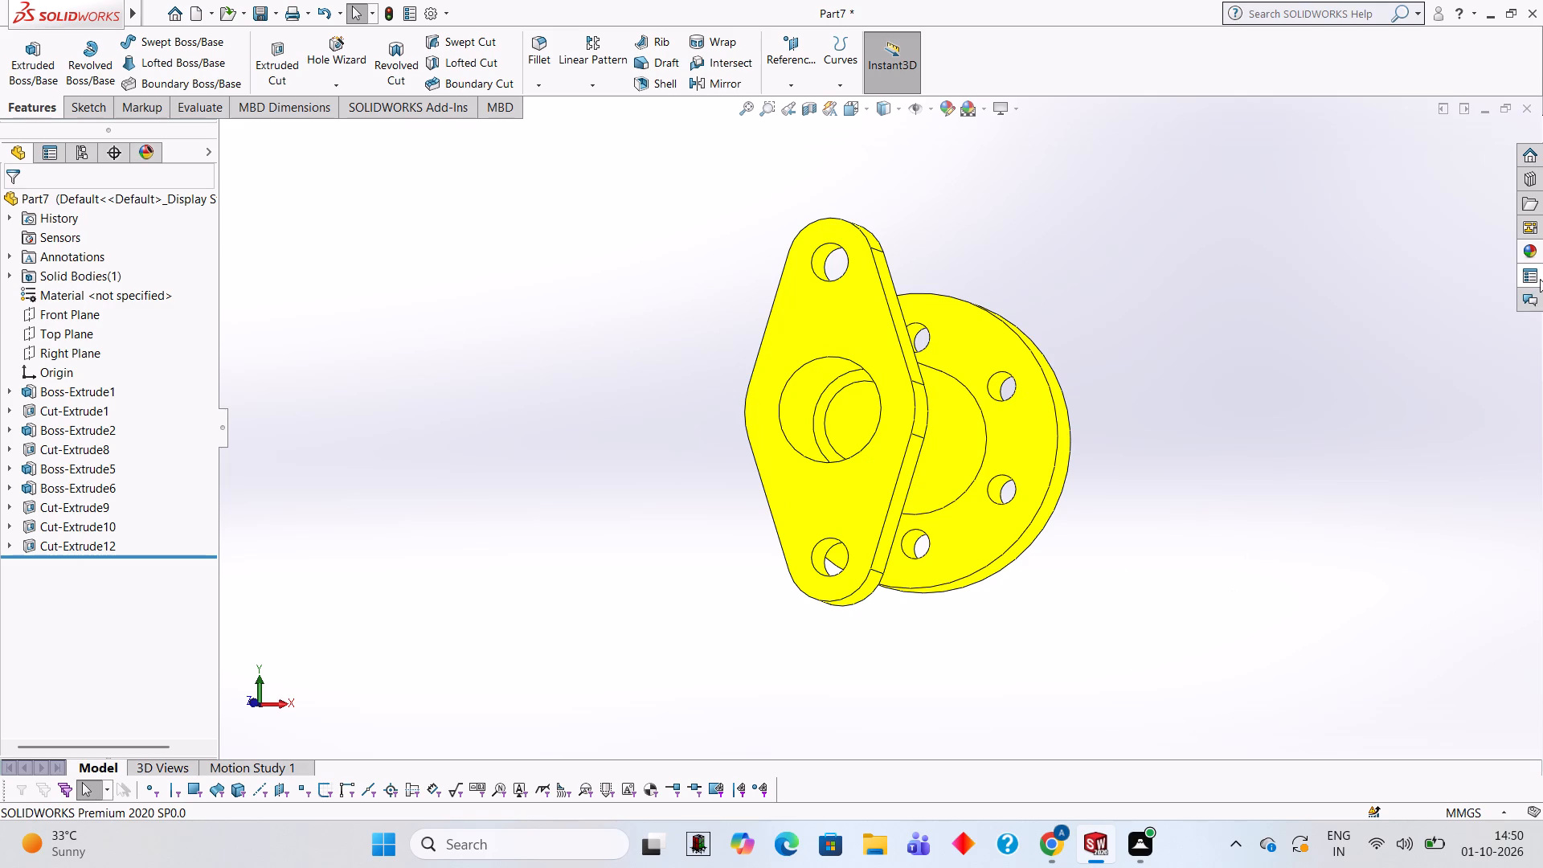
# Apply the Red LED appearance to the round flange's extrude feature.
pyautogui.click(1526, 254)
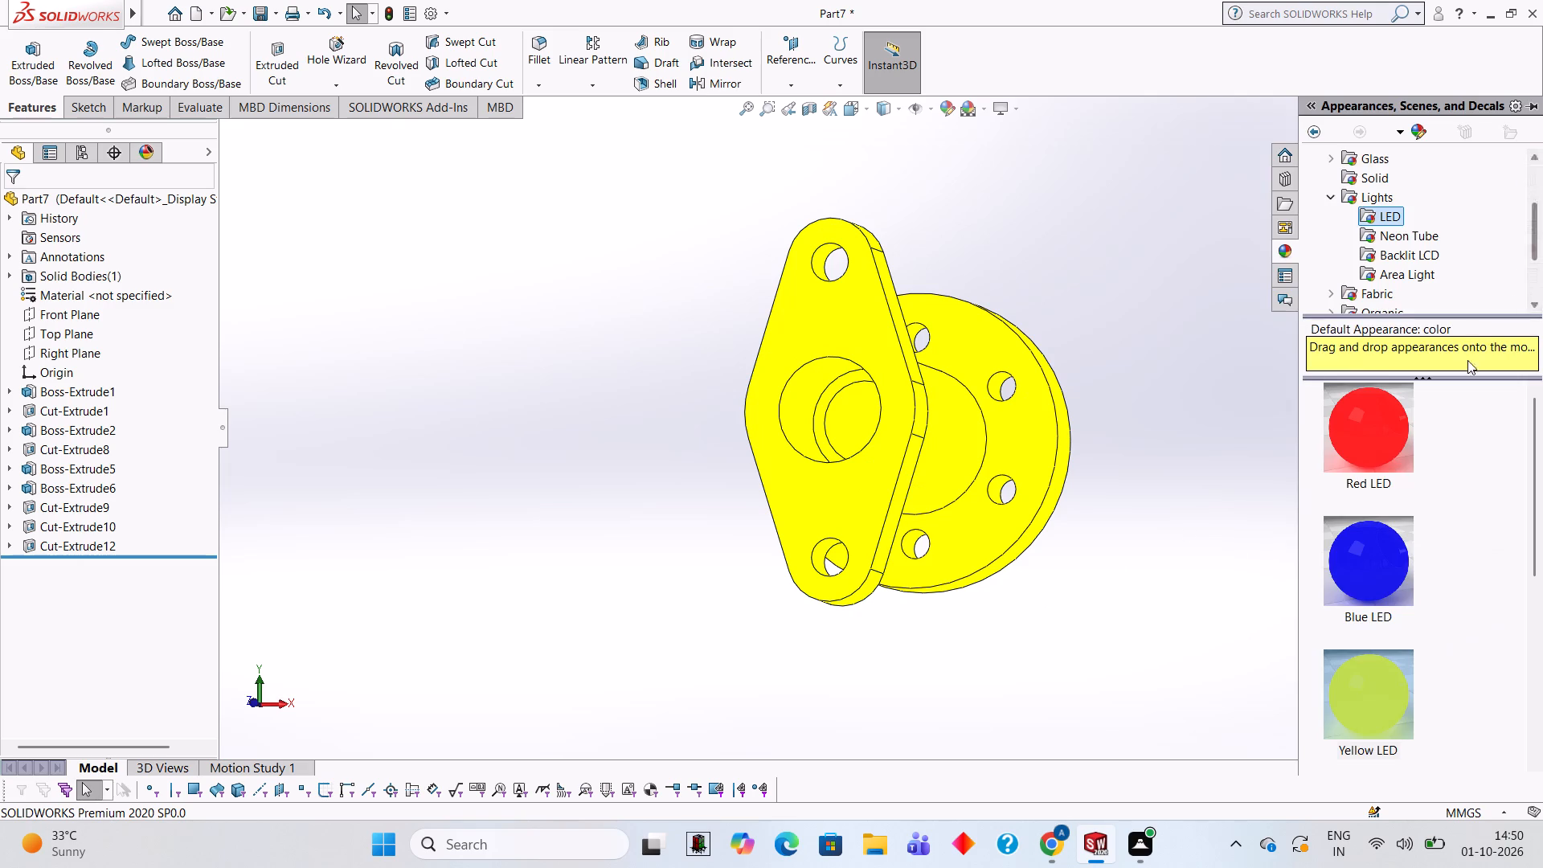
pyautogui.moveTo(1368, 430); pyautogui.dragTo(838, 583)
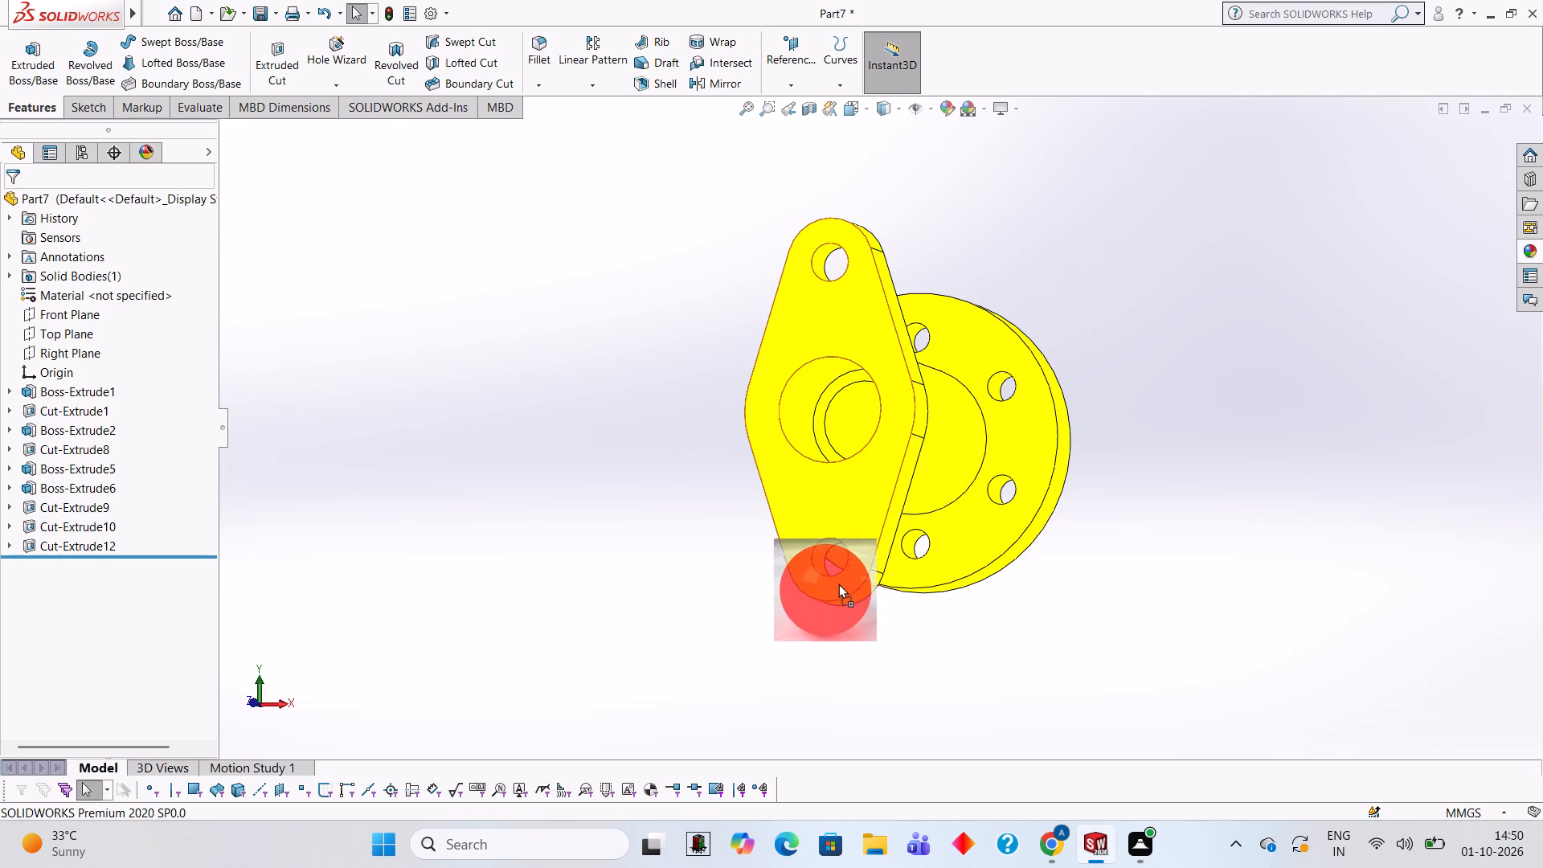
pyautogui.moveTo(838, 583); pyautogui.dragTo(1029, 408)
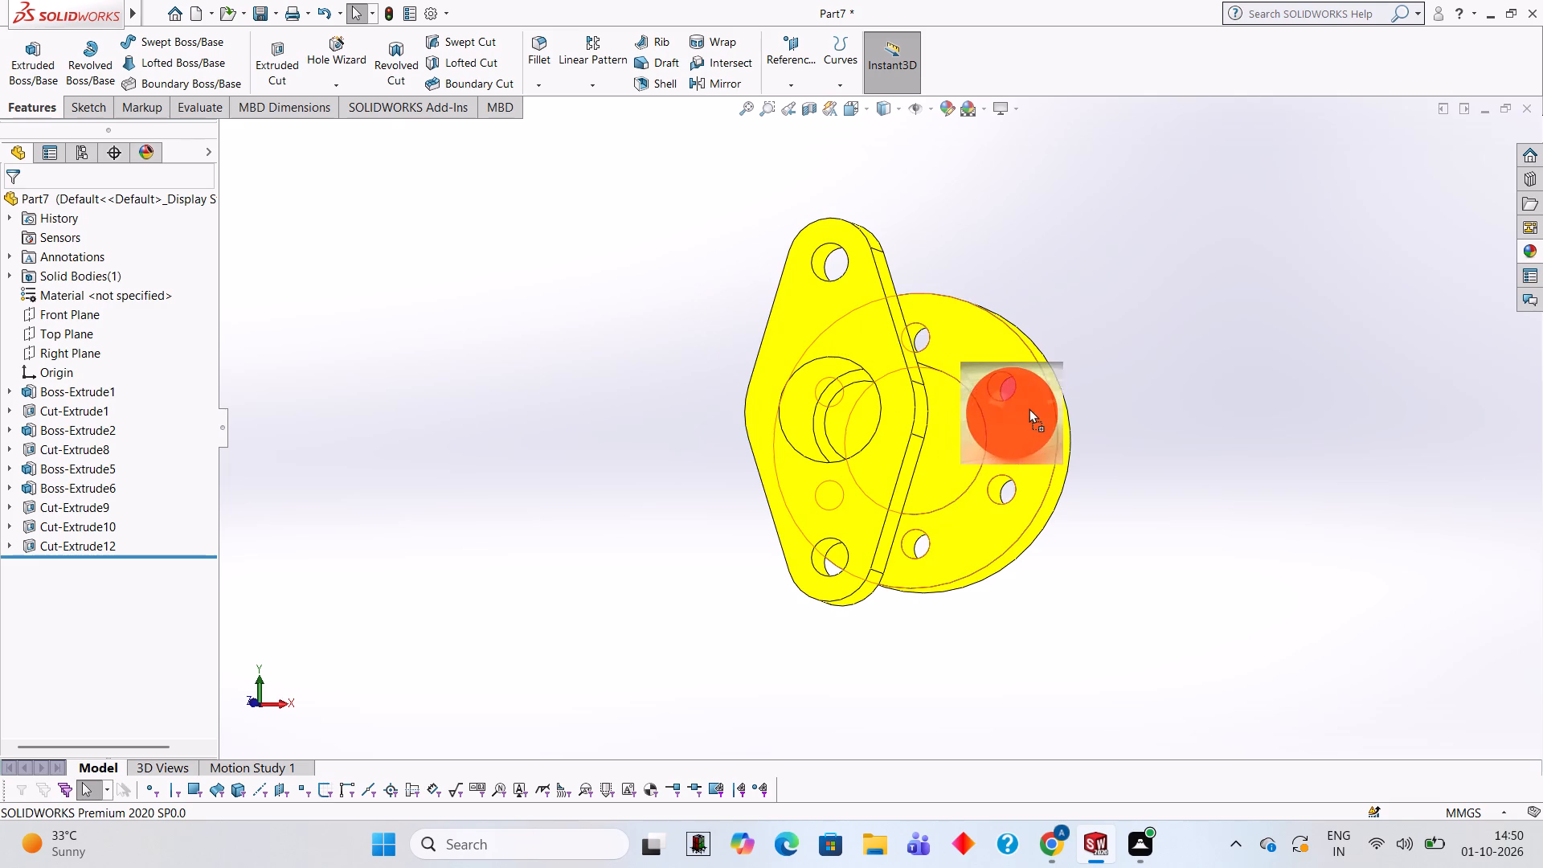
pyautogui.moveTo(1029, 408); pyautogui.dragTo(1034, 420)
pyautogui.click(1034, 420)
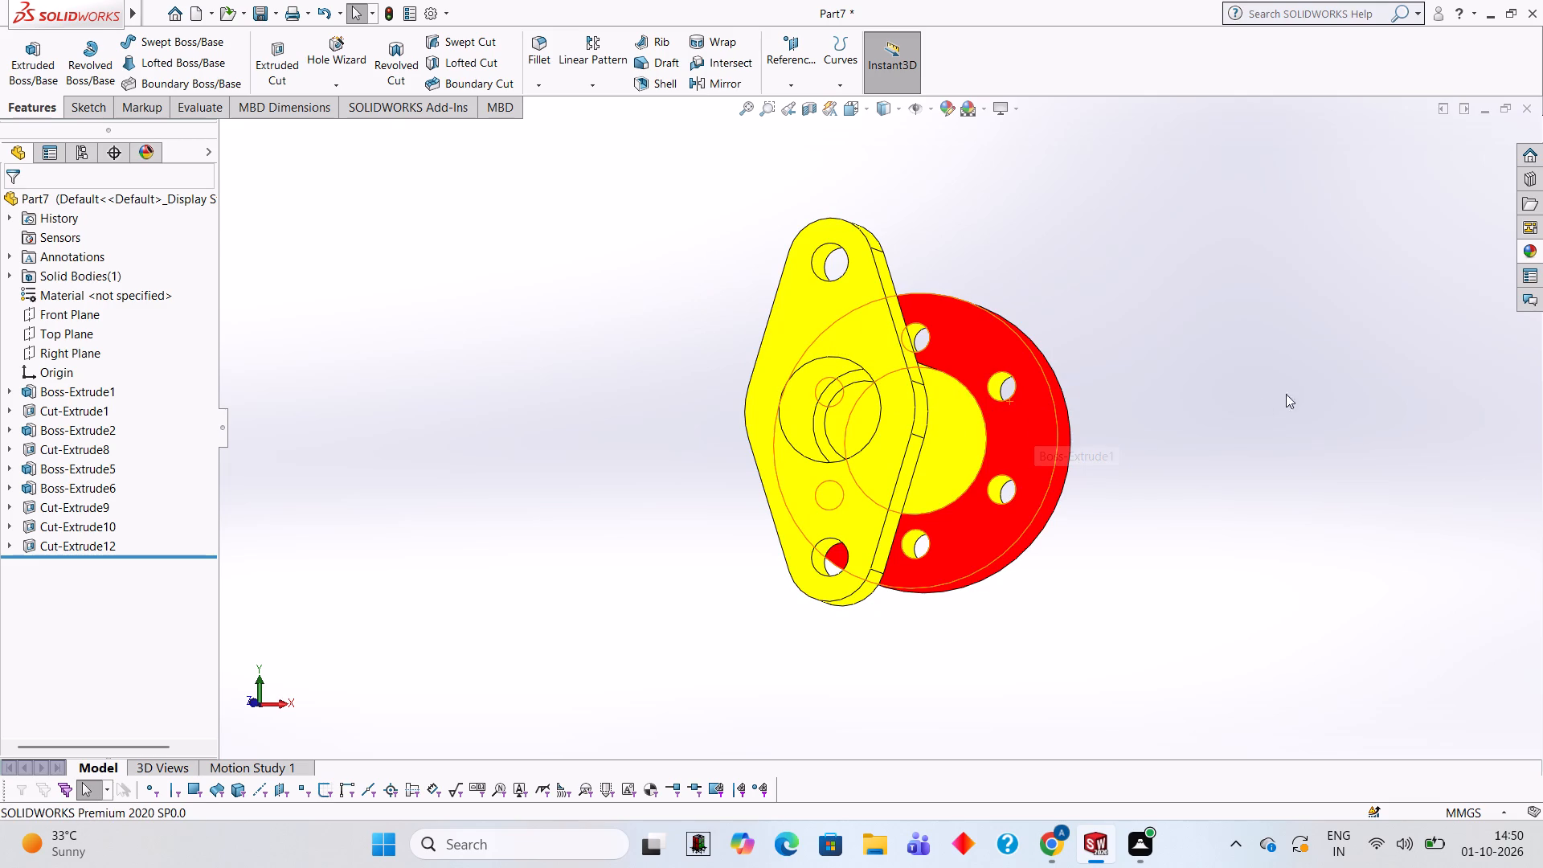
# Apply the Blue LED appearance to the oval end plate's extrude feature.
pyautogui.click(1530, 254)
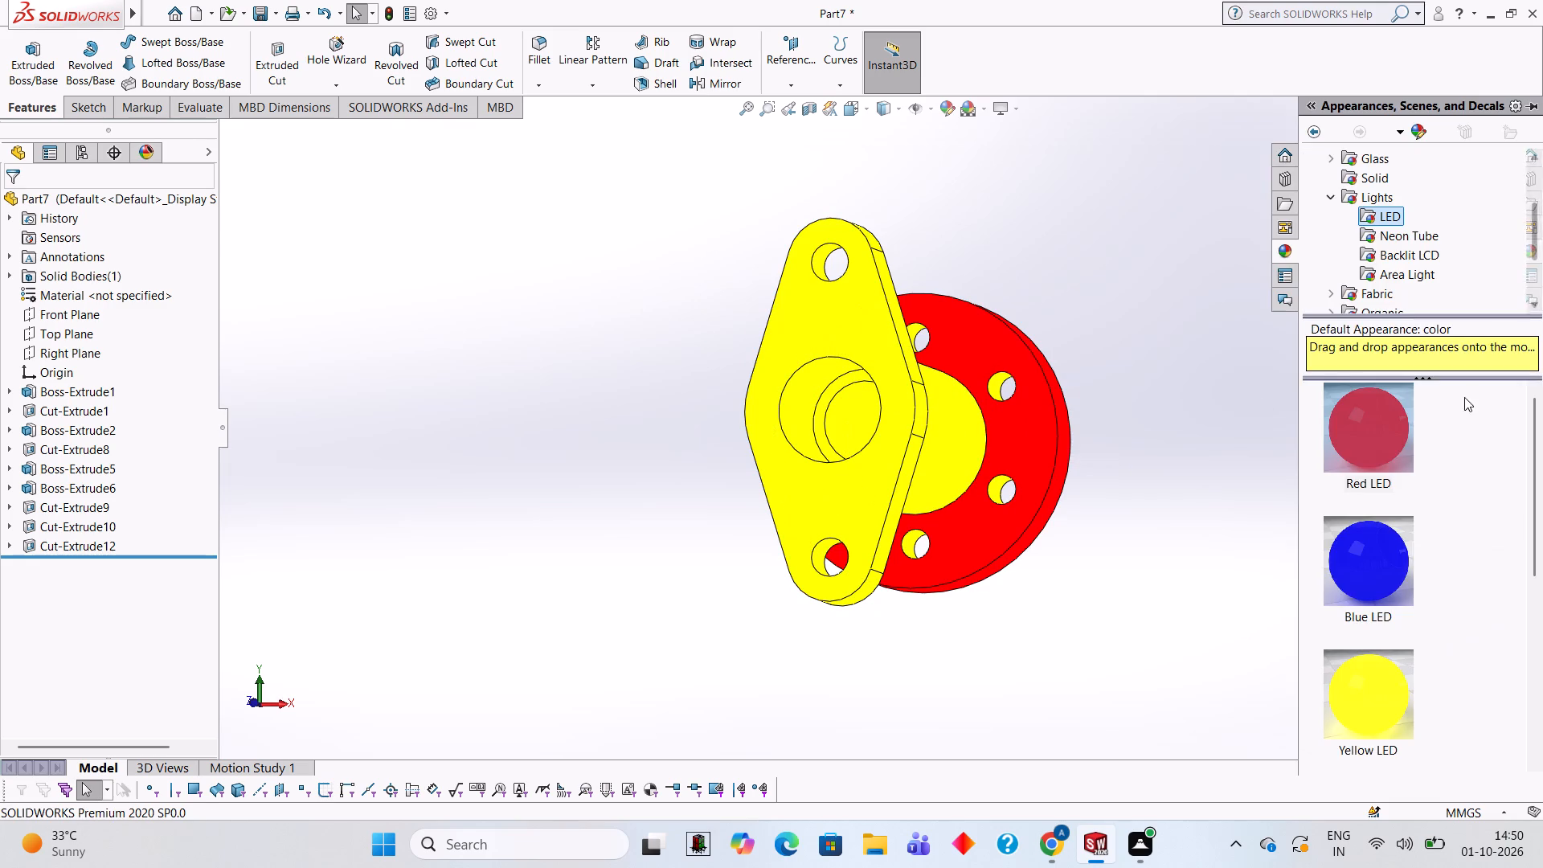
pyautogui.moveTo(1386, 555); pyautogui.dragTo(869, 321)
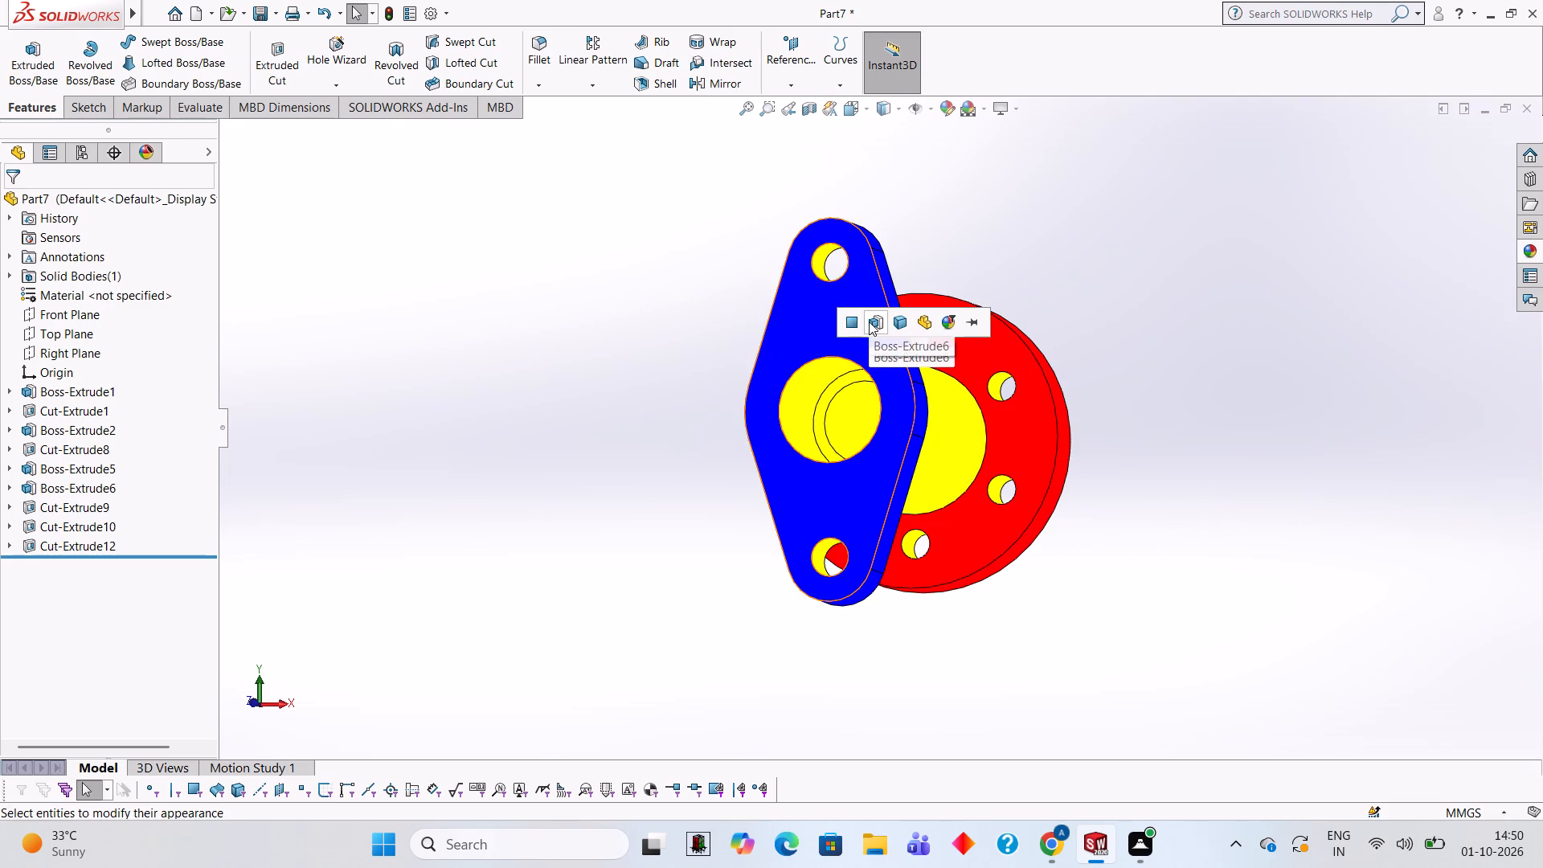
pyautogui.click(869, 321)
# Apply the Green LED appearance to the cylindrical shaft's extrude feature.
pyautogui.moveTo(1129, 345); pyautogui.dragTo(840, 248, button='middle')
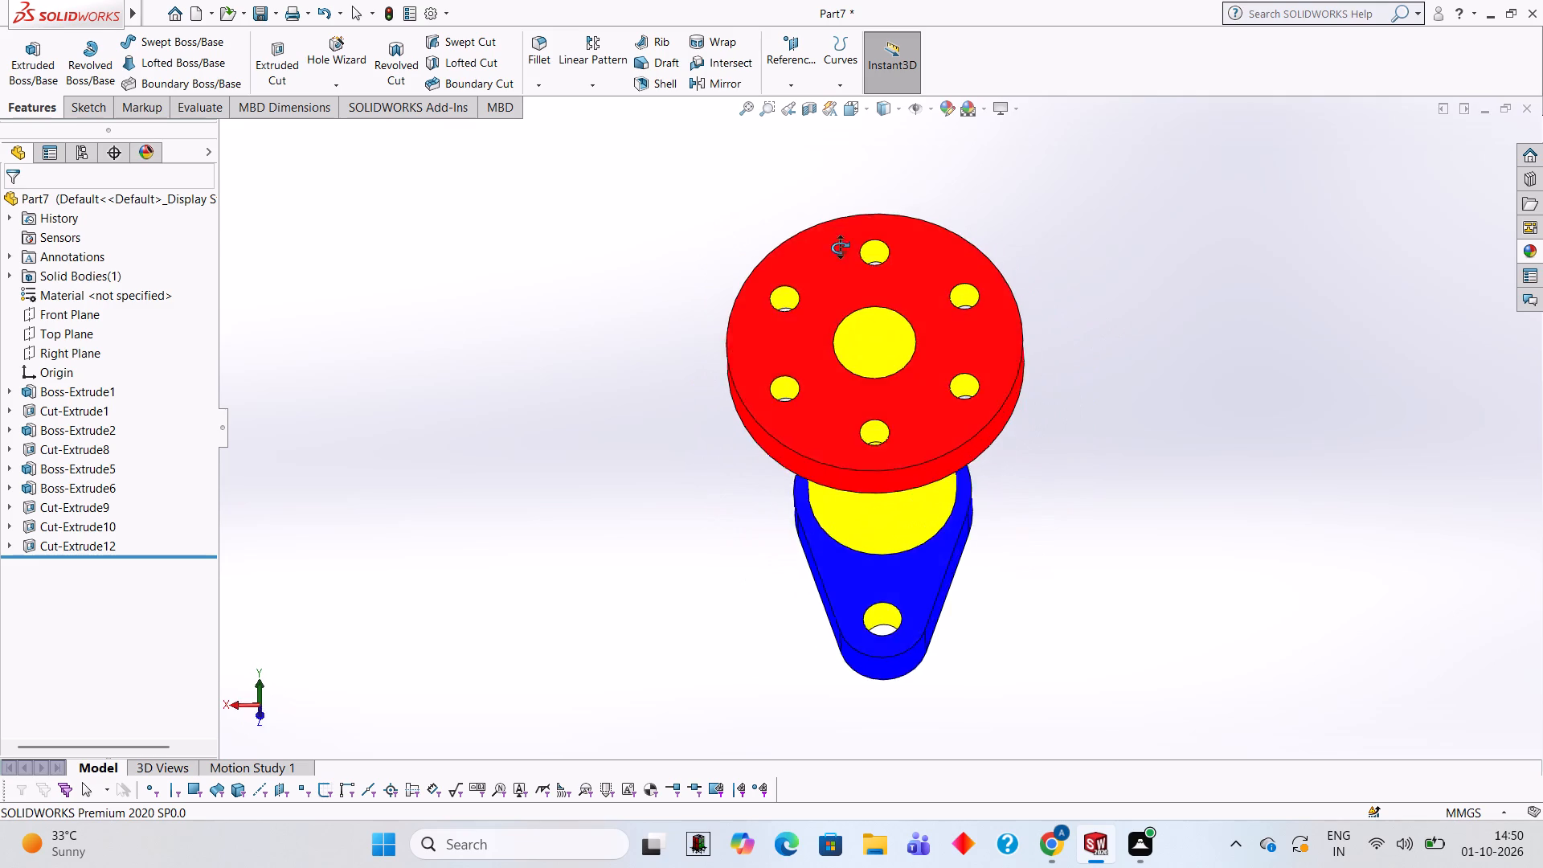
pyautogui.moveTo(840, 248); pyautogui.dragTo(1167, 391, button='middle')
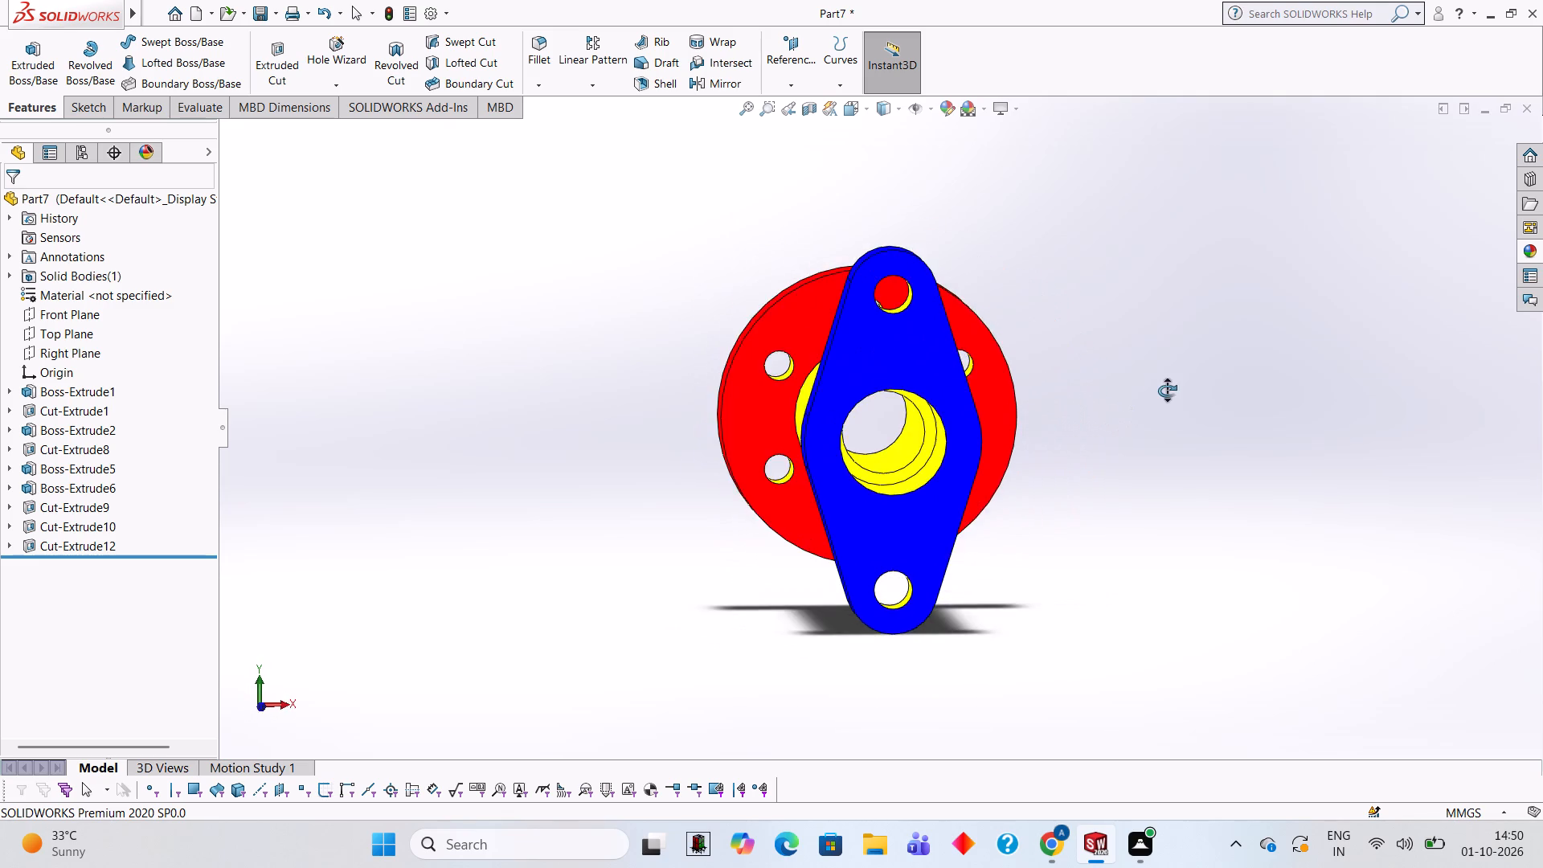
pyautogui.moveTo(1167, 391); pyautogui.dragTo(1025, 382, button='middle')
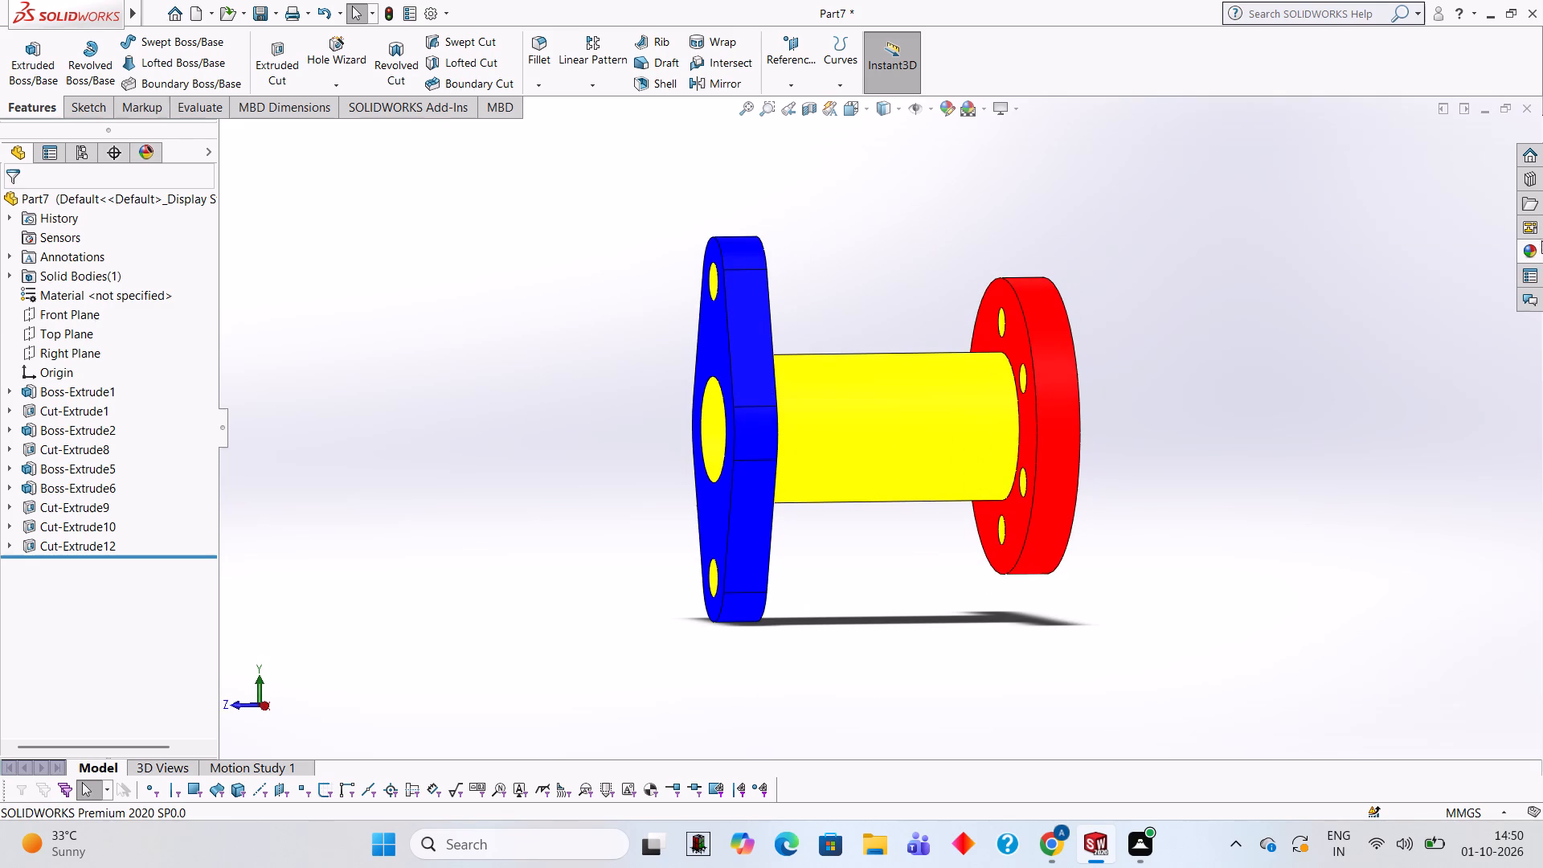
pyautogui.click(1529, 240)
pyautogui.scroll(-6, 1339, 497)
pyautogui.moveTo(1374, 449); pyautogui.dragTo(888, 456)
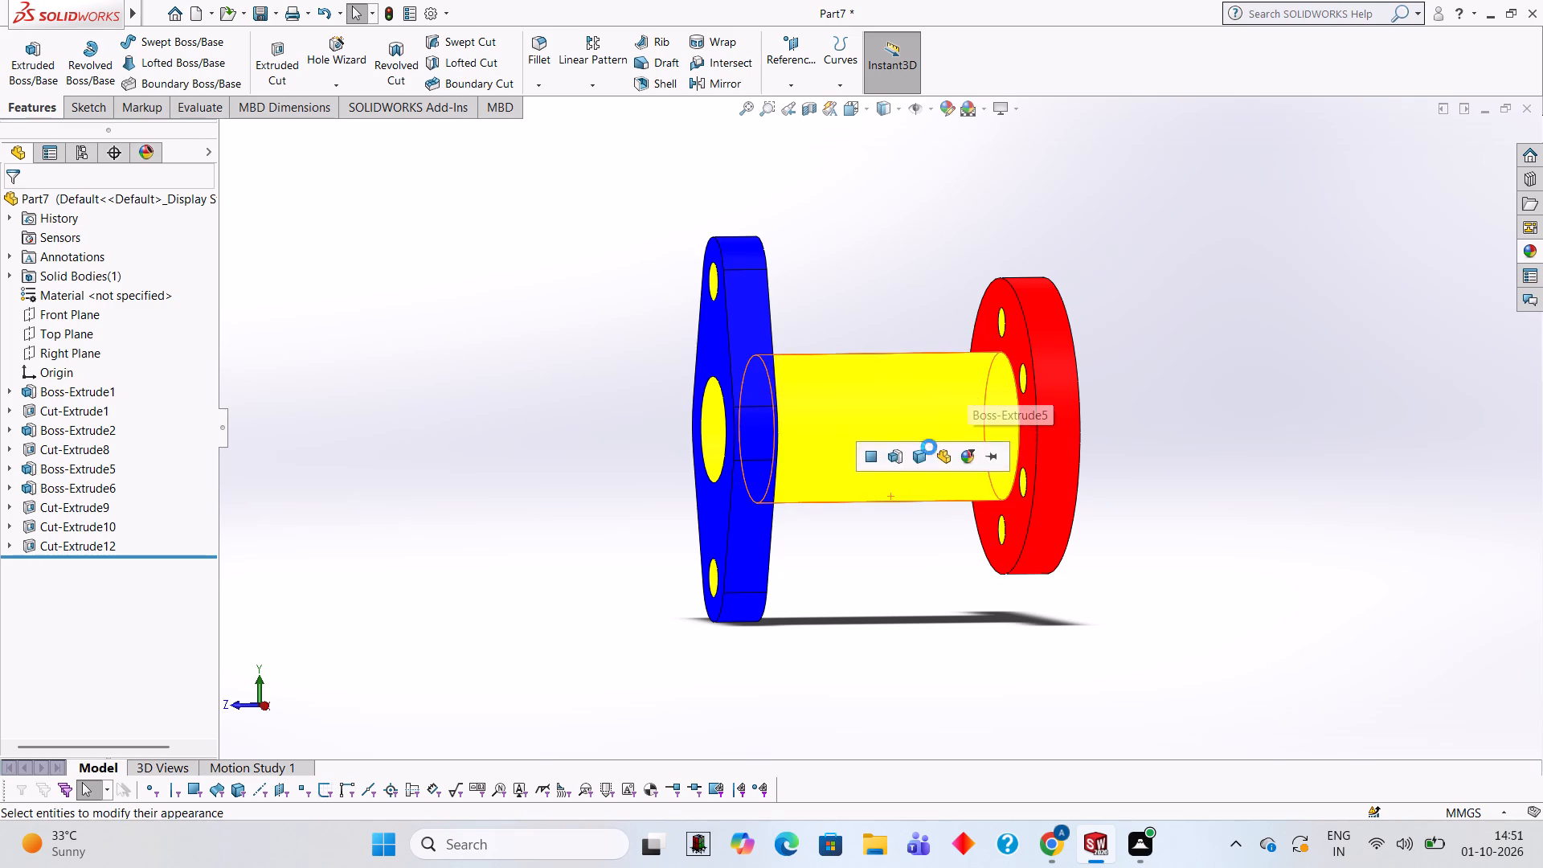
pyautogui.click(896, 451)
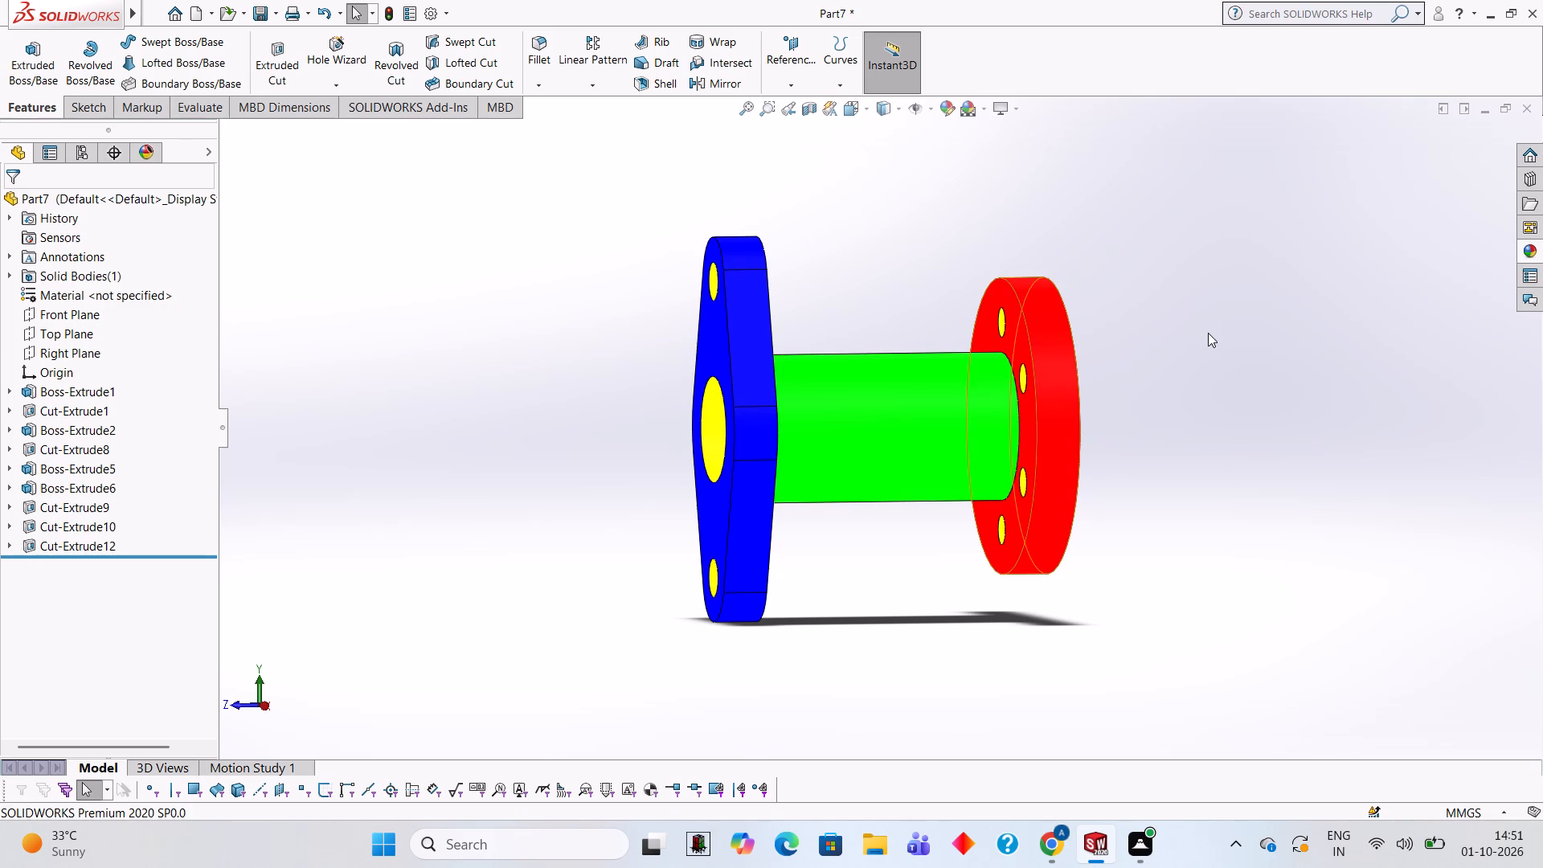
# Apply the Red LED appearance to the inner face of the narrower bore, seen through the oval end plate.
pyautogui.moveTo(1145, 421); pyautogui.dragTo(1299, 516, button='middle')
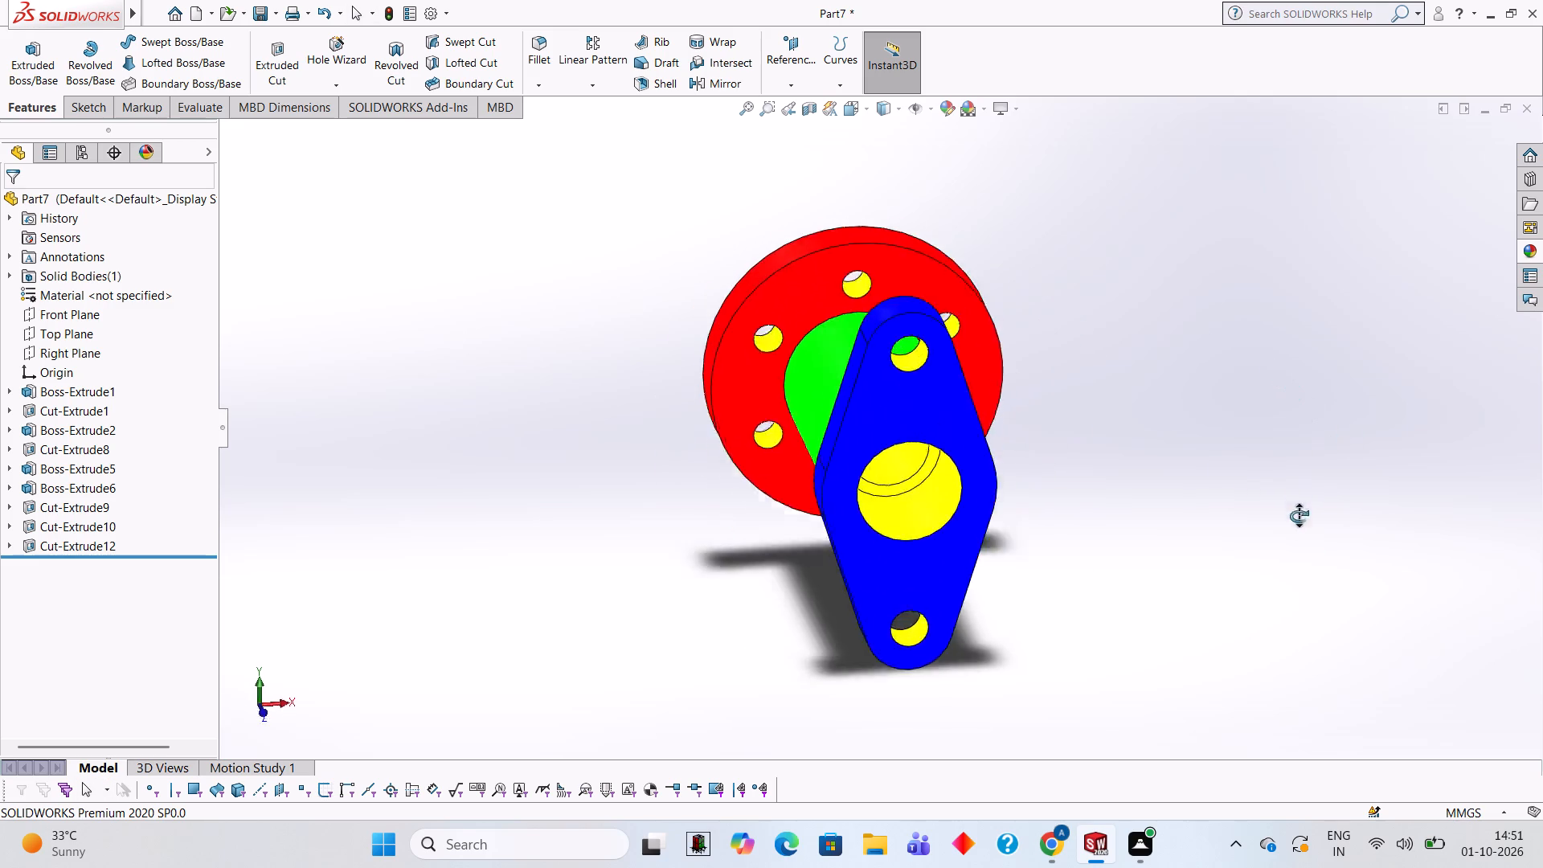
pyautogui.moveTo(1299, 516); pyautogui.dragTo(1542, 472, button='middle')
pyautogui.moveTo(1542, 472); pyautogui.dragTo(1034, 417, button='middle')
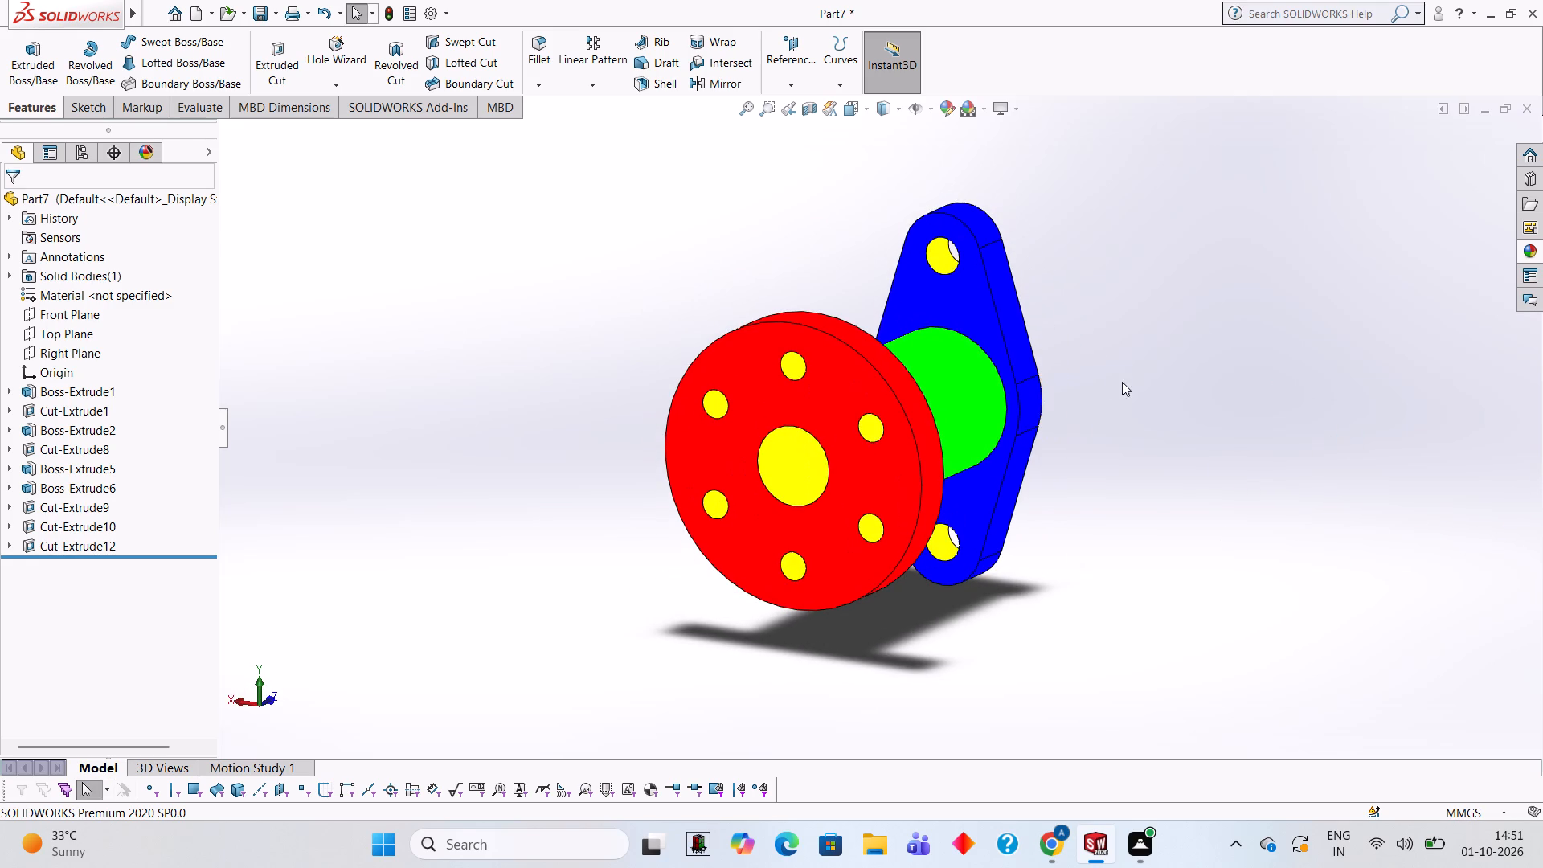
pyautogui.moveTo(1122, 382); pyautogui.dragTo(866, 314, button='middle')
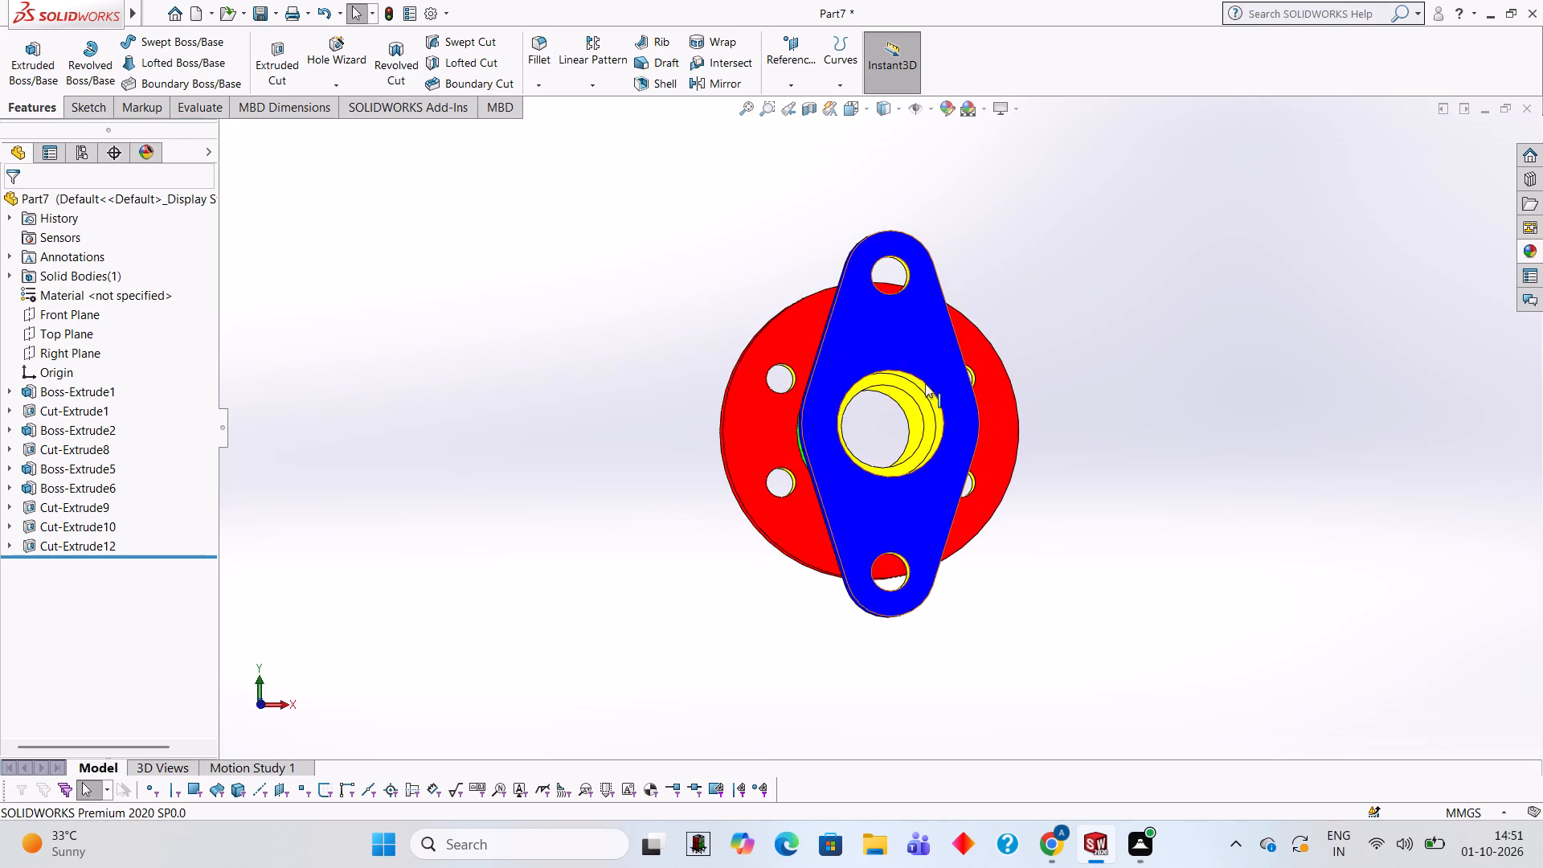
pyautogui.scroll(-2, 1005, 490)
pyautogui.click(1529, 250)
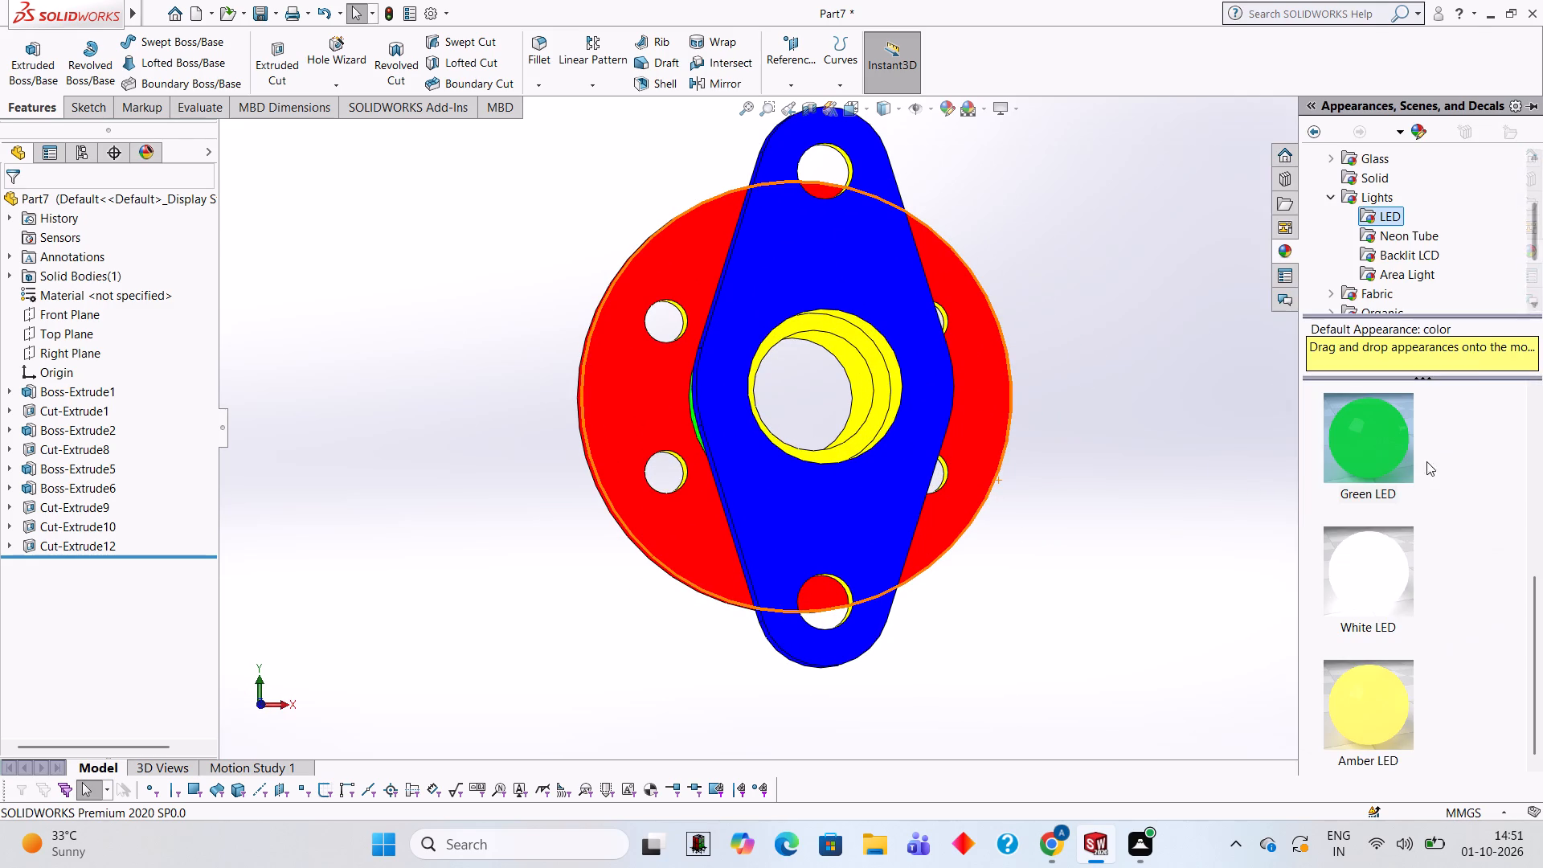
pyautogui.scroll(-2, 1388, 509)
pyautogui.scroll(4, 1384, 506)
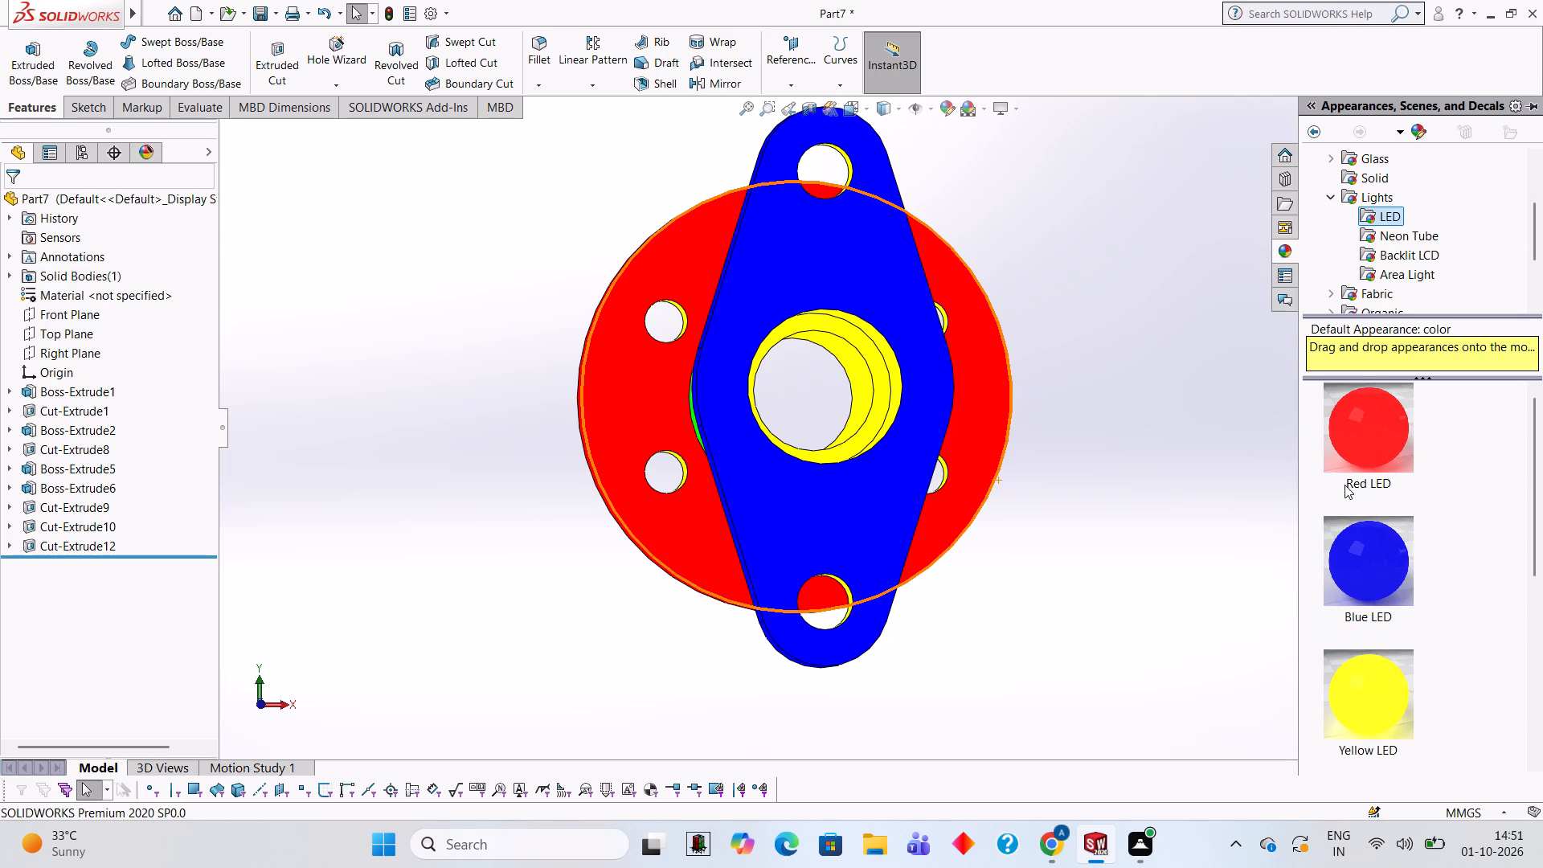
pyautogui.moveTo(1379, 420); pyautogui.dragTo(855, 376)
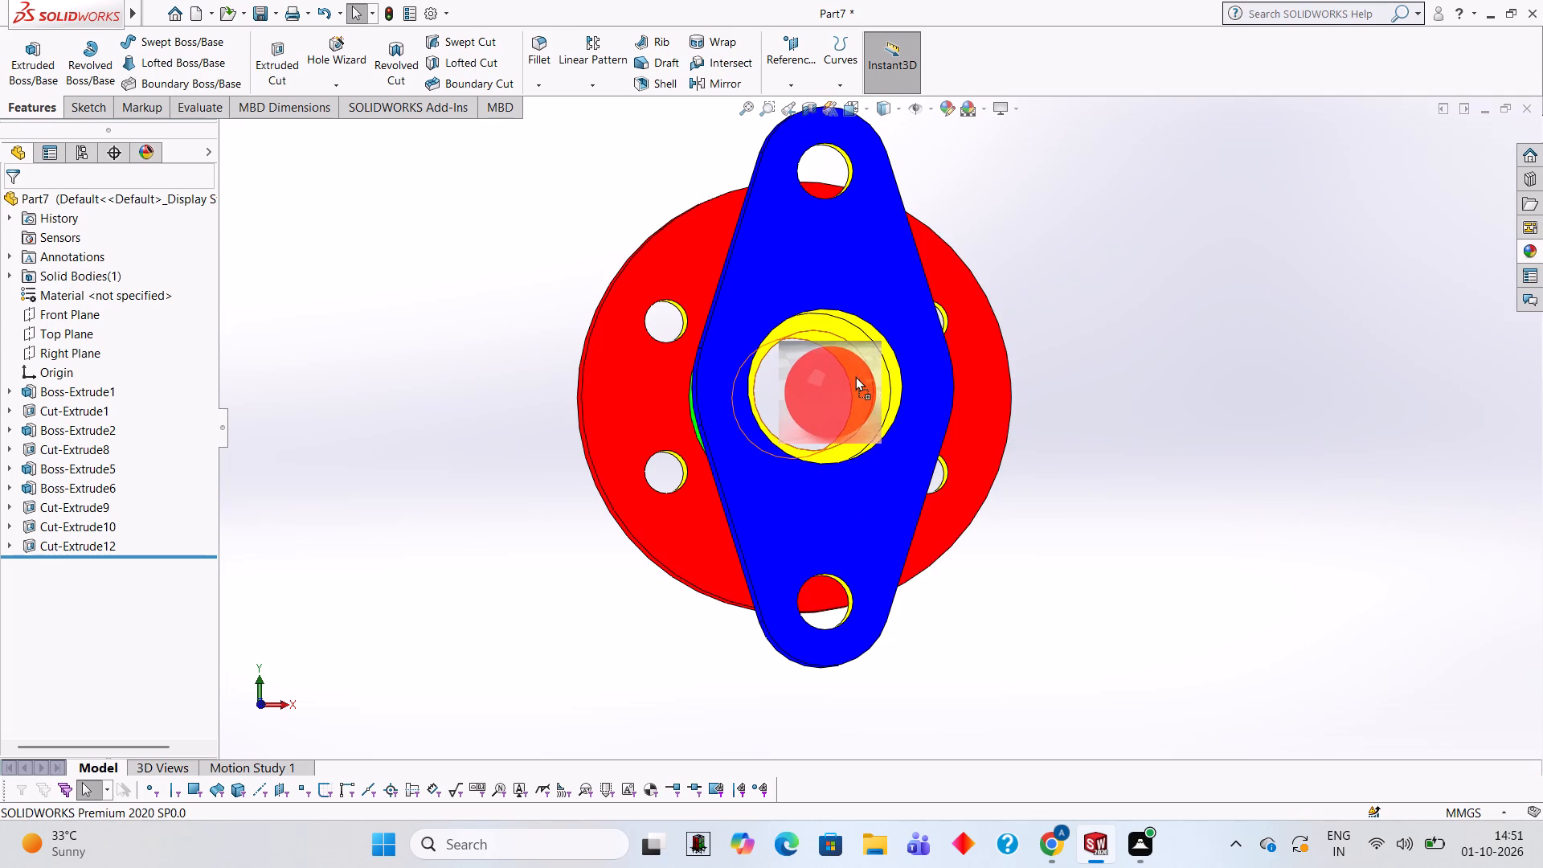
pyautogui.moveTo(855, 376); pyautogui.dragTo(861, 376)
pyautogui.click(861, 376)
# Apply the Red LED appearance to the annular shoulder face between the wider and narrower bores.
pyautogui.moveTo(1026, 395); pyautogui.dragTo(1058, 415, button='middle')
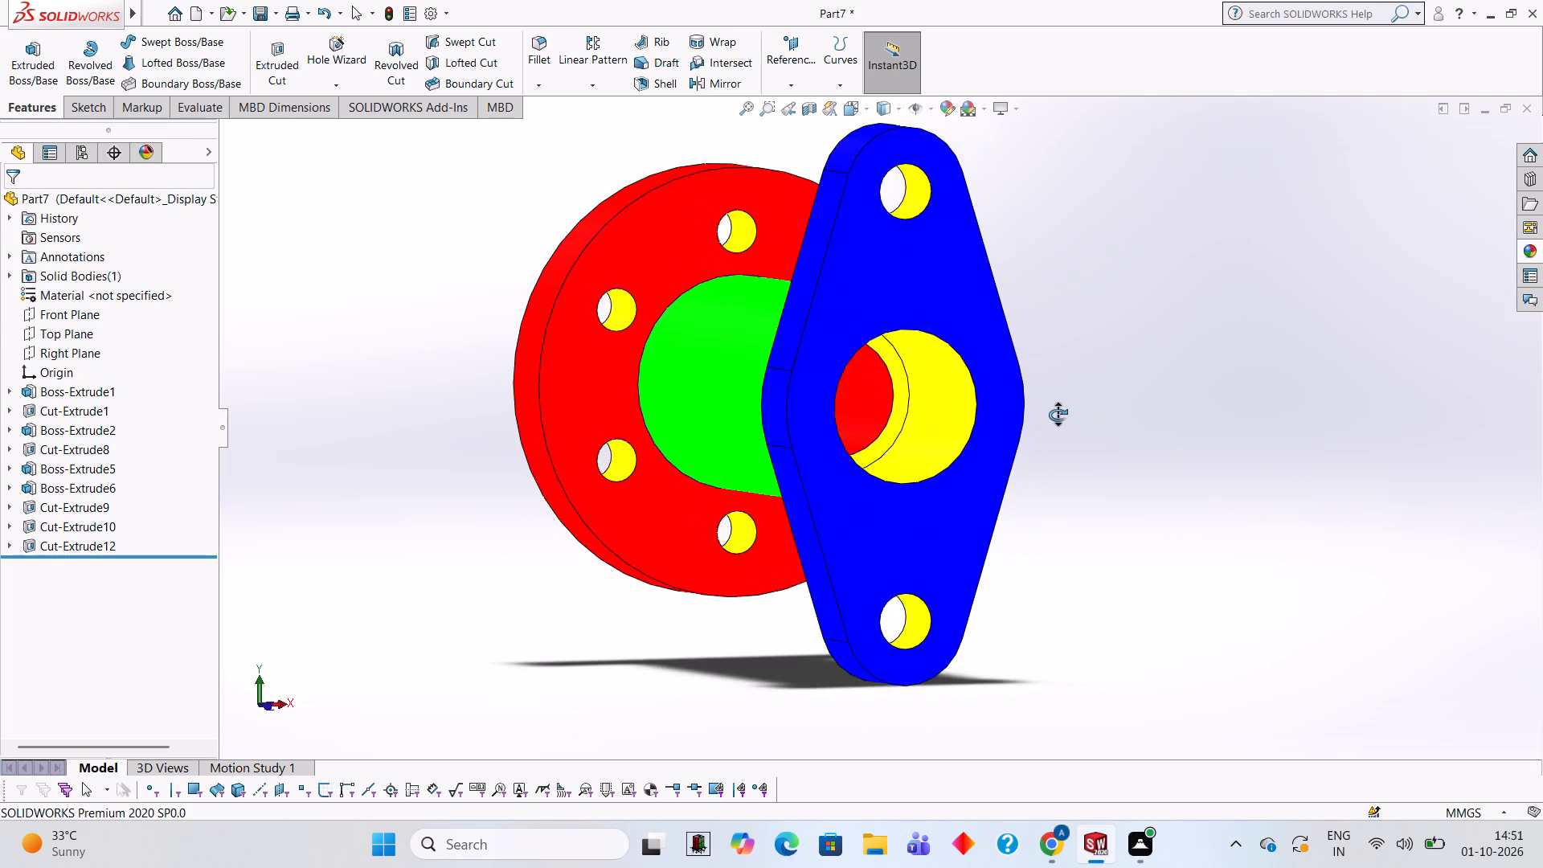
pyautogui.moveTo(1058, 415); pyautogui.dragTo(1070, 402, button='middle')
pyautogui.scroll(-3, 927, 396)
pyautogui.moveTo(922, 387); pyautogui.dragTo(910, 382, button='middle')
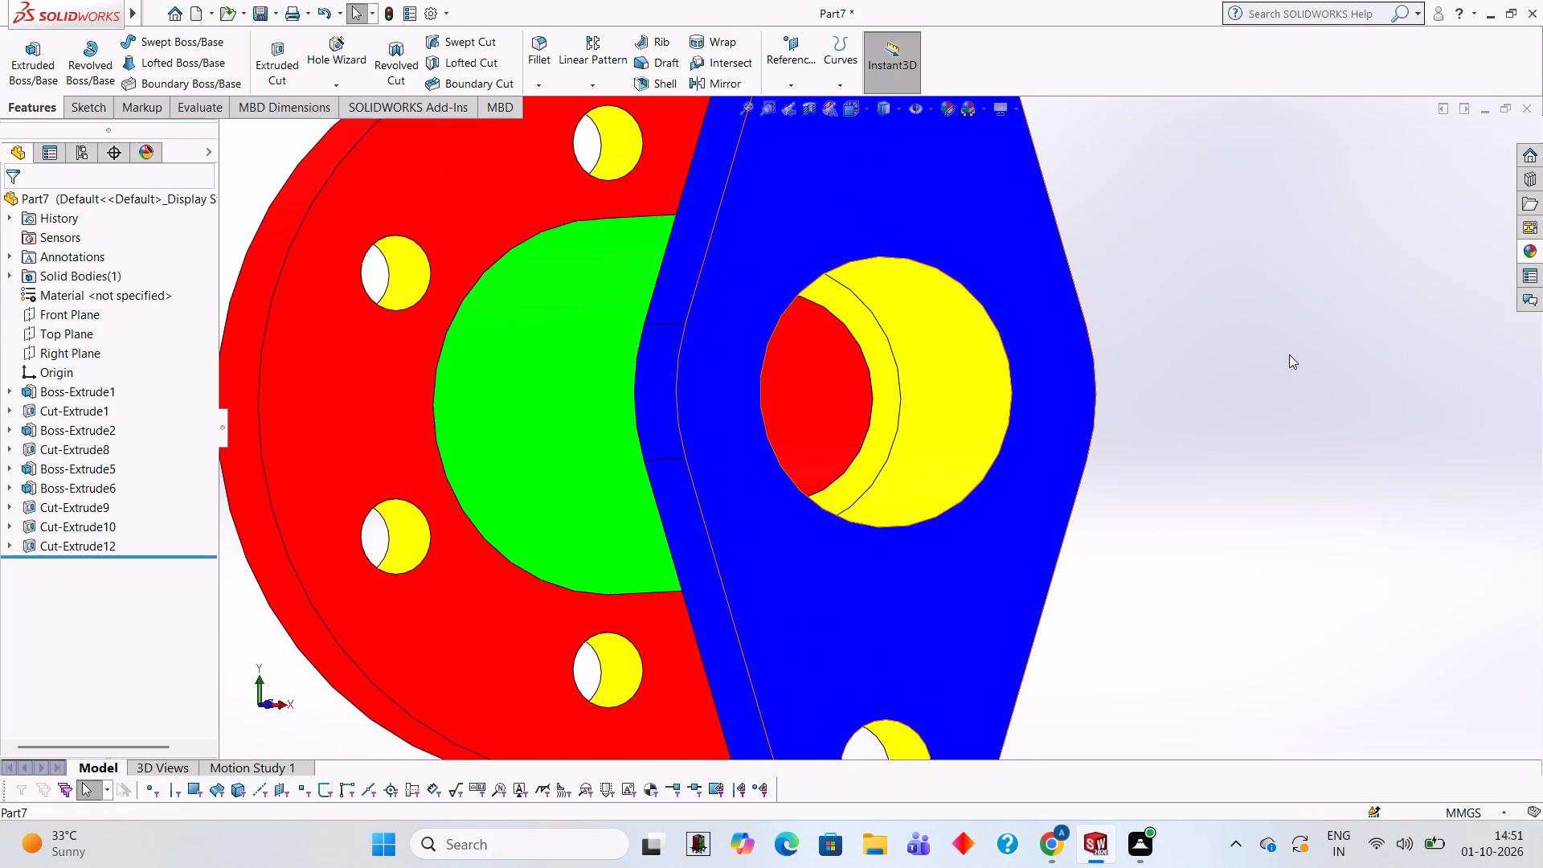
pyautogui.scroll(-4, 1012, 386)
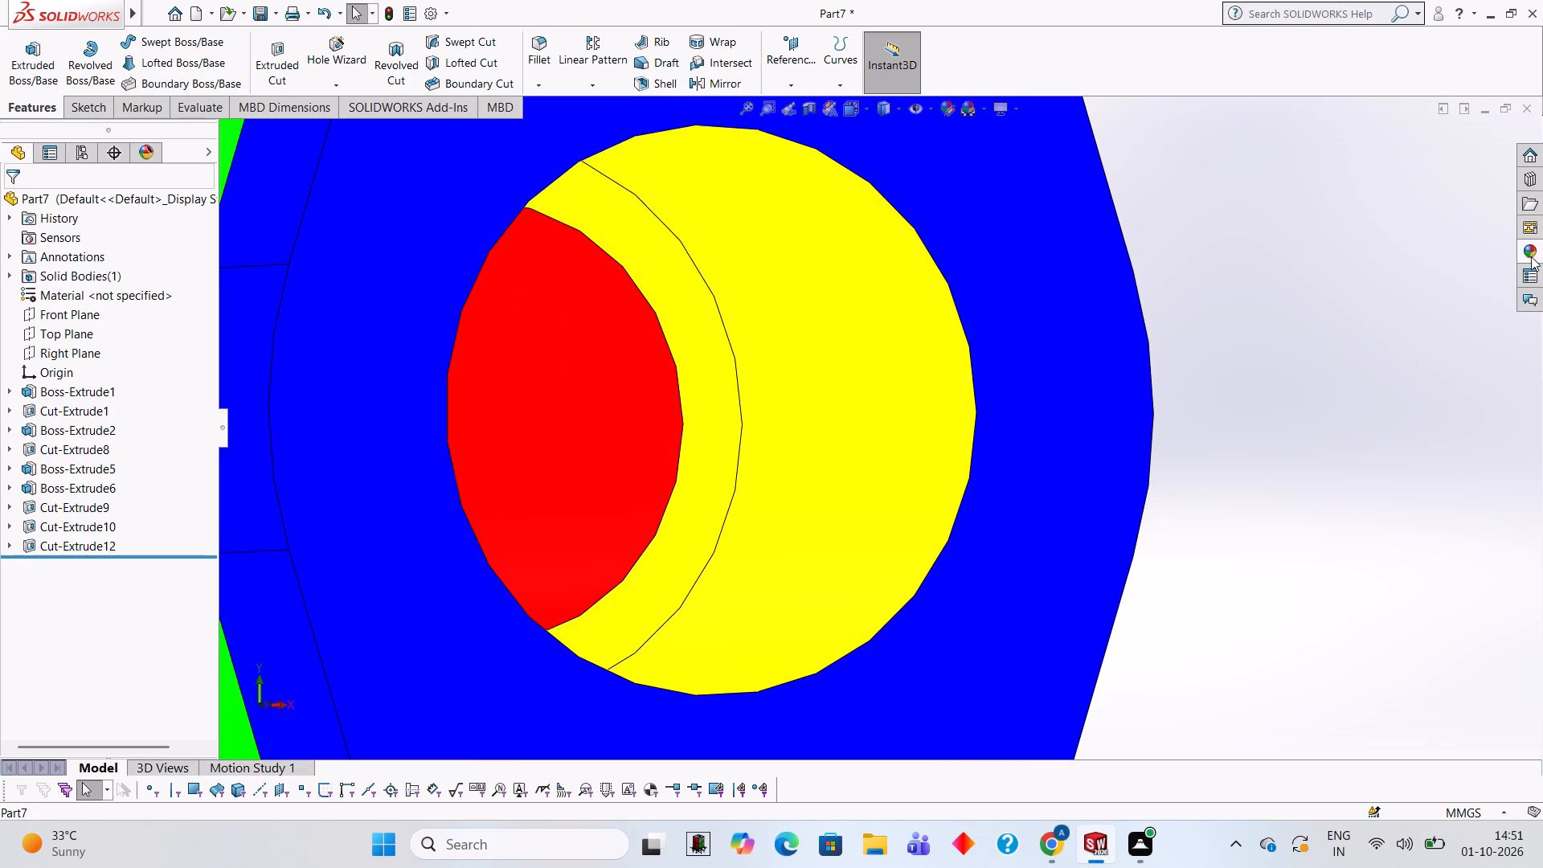
pyautogui.click(1533, 256)
pyautogui.moveTo(1383, 442); pyautogui.dragTo(725, 402)
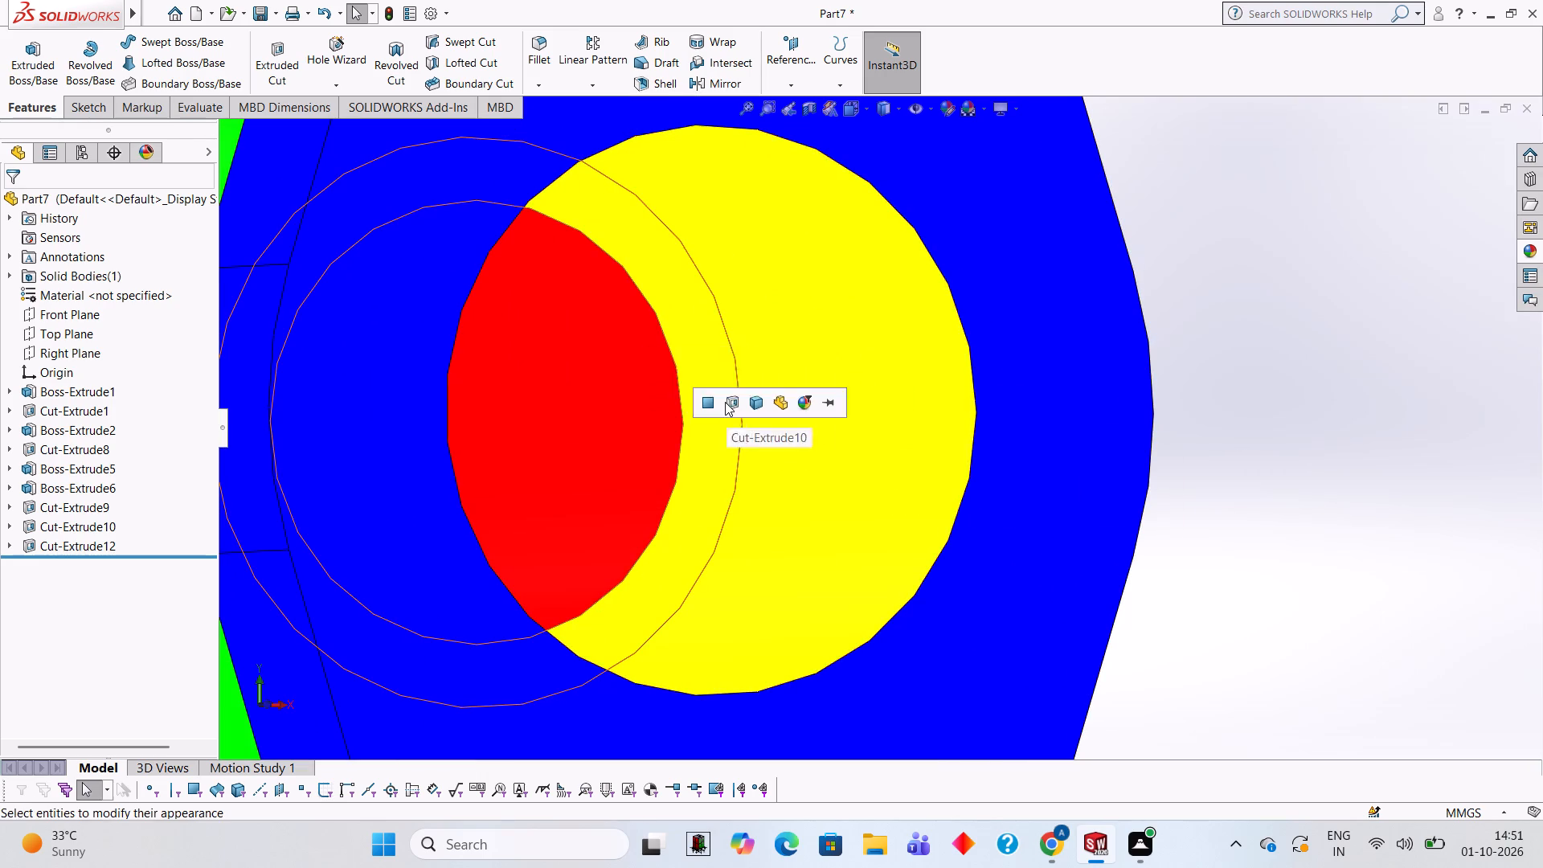
pyautogui.click(713, 400)
# Apply the Blue LED appearance to the inner face of the narrower bore.
pyautogui.scroll(3, 713, 400)
pyautogui.moveTo(835, 423); pyautogui.dragTo(819, 424, button='middle')
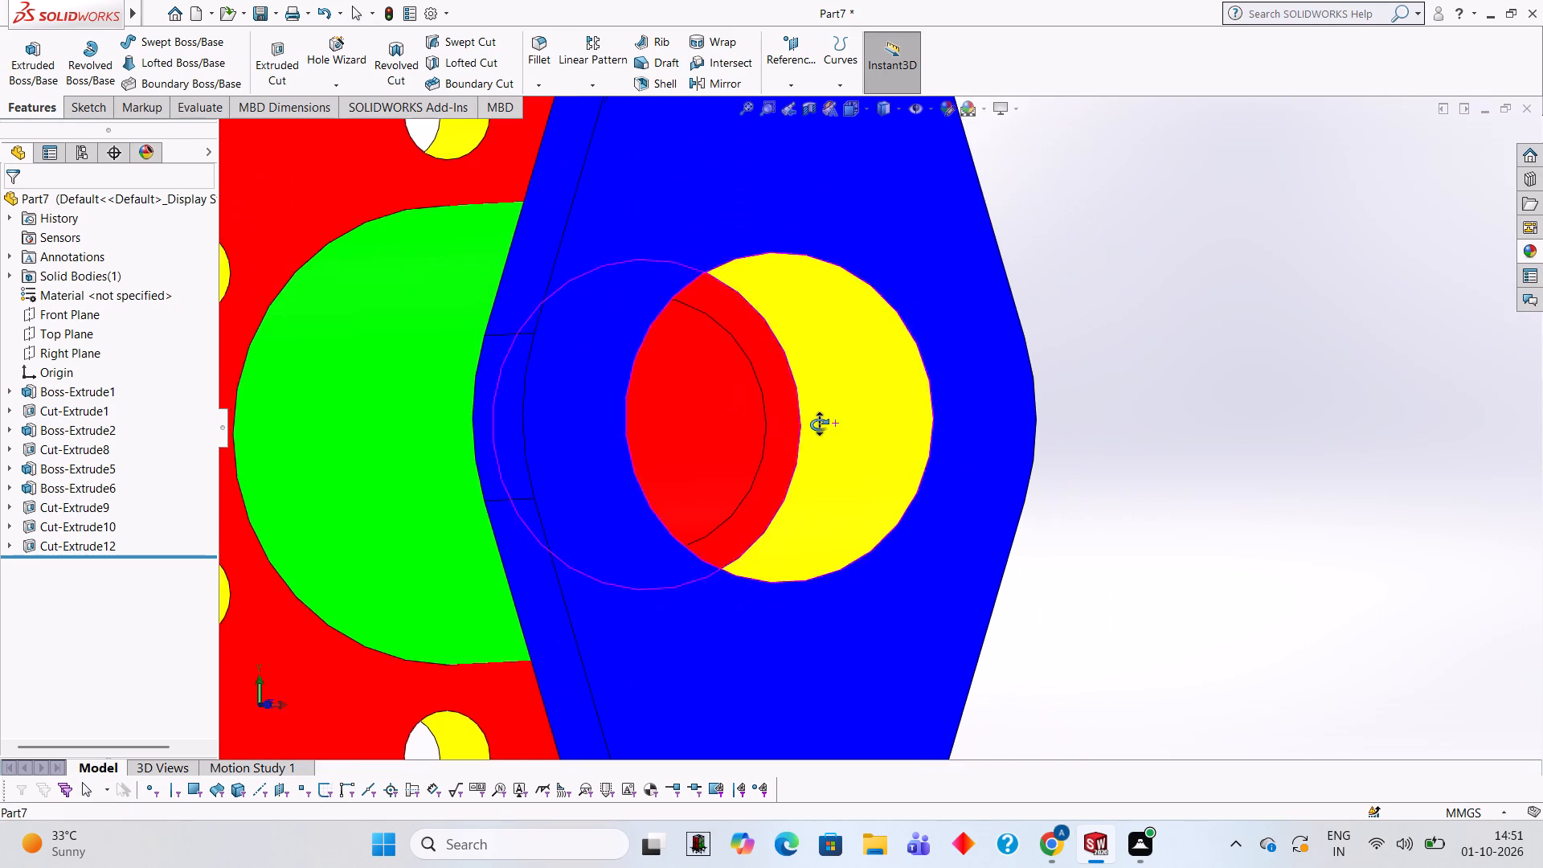
pyautogui.moveTo(819, 424); pyautogui.dragTo(829, 432, button='middle')
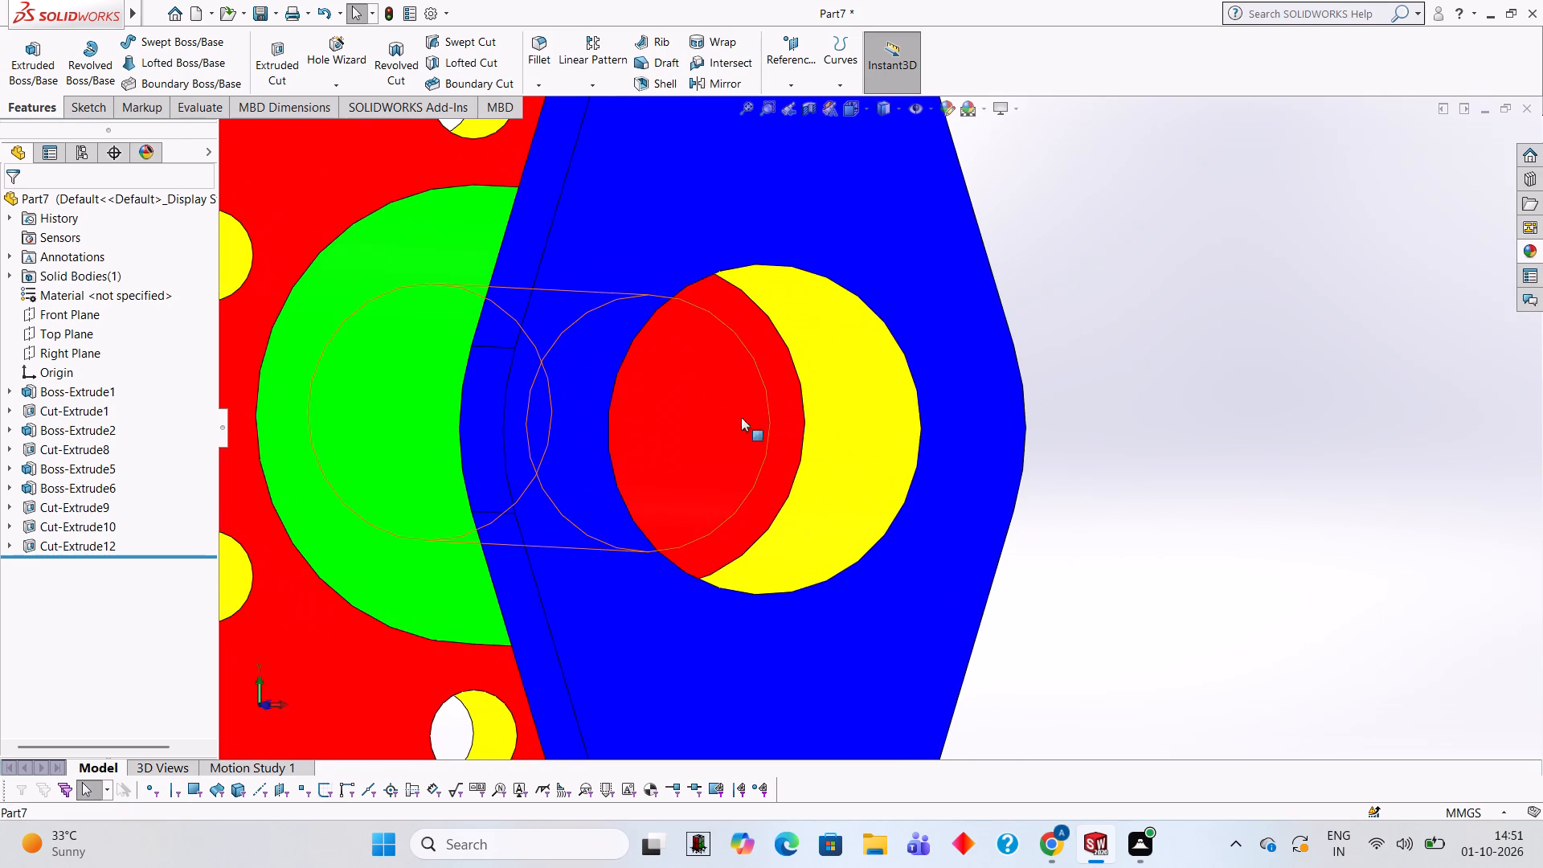
pyautogui.click(1532, 255)
pyautogui.scroll(-4, 1385, 568)
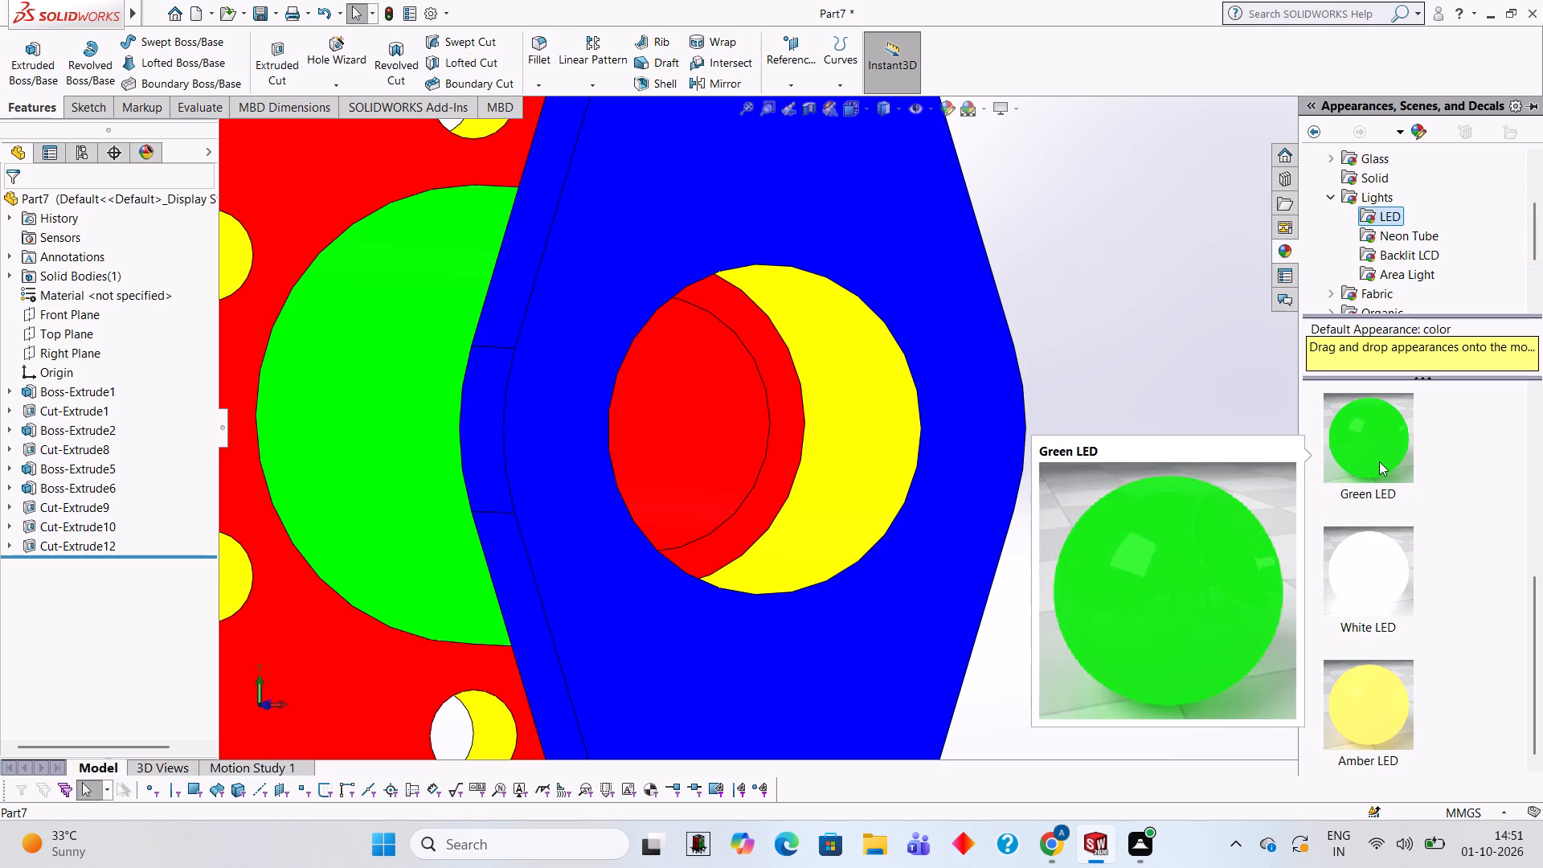
pyautogui.scroll(3, 1381, 463)
pyautogui.moveTo(1361, 581); pyautogui.dragTo(709, 427)
pyautogui.click(709, 427)
# Examine the coloured flange spool from several angles, including the stepped bore, both flanges and the shaft.
pyautogui.scroll(1, 1127, 422)
pyautogui.moveTo(1127, 422); pyautogui.dragTo(1122, 399, button='middle')
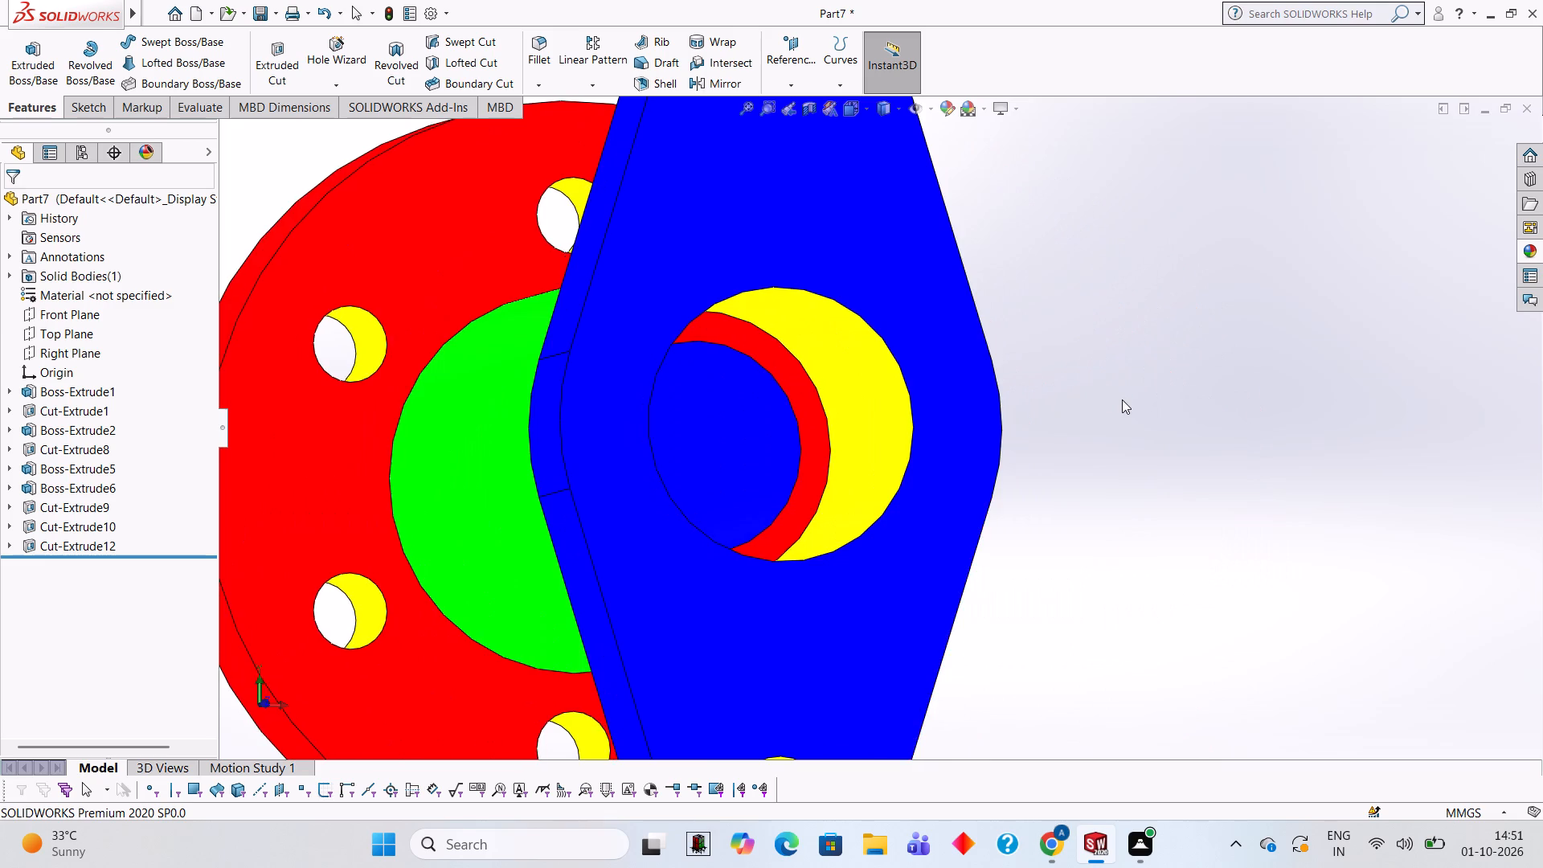
pyautogui.scroll(2, 1122, 399)
pyautogui.middleClick(1123, 397)
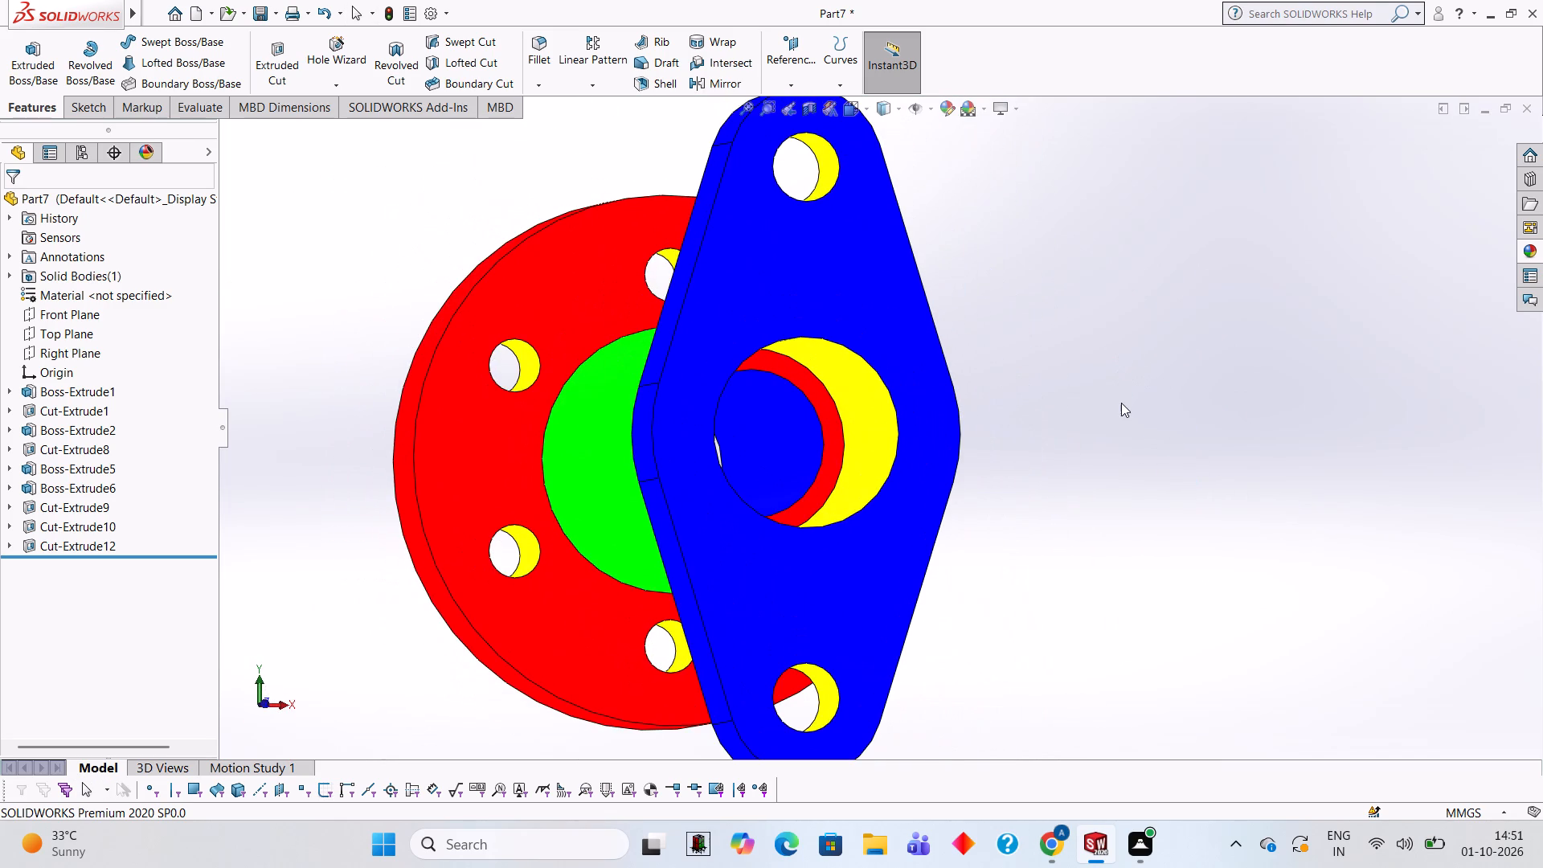
pyautogui.moveTo(999, 487); pyautogui.dragTo(1050, 457, button='middle')
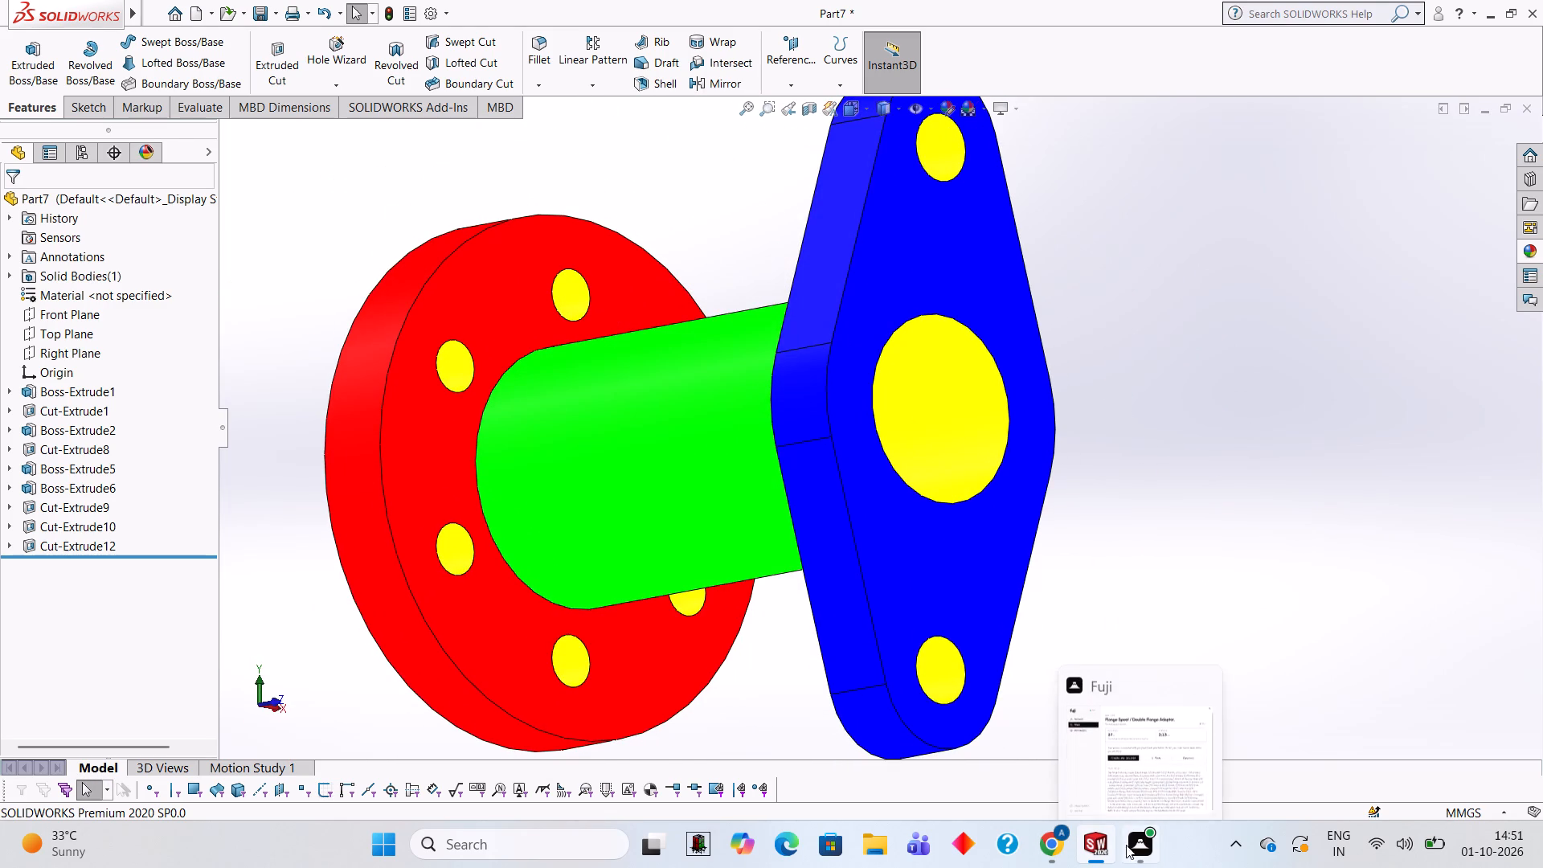
pyautogui.moveTo(1180, 362); pyautogui.dragTo(1250, 521, button='middle')
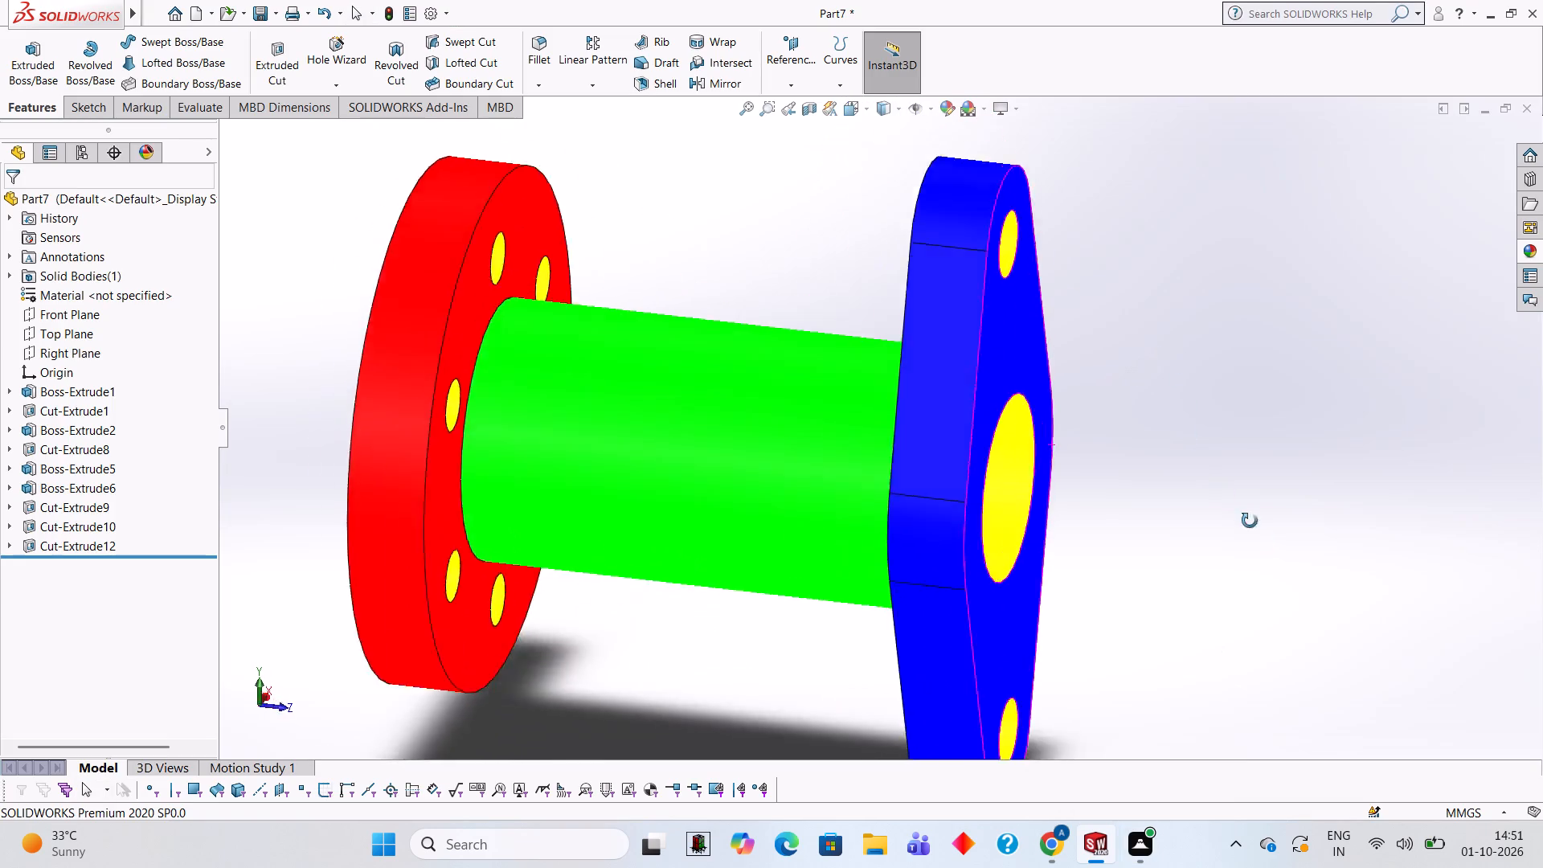
pyautogui.moveTo(1250, 521); pyautogui.dragTo(1311, 575, button='middle')
pyautogui.moveTo(815, 265); pyautogui.dragTo(743, 357, button='middle')
pyautogui.moveTo(1121, 460); pyautogui.dragTo(1034, 351, button='middle')
pyautogui.scroll(3, 1162, 447)
pyautogui.moveTo(1177, 486); pyautogui.dragTo(1146, 403, button='middle')
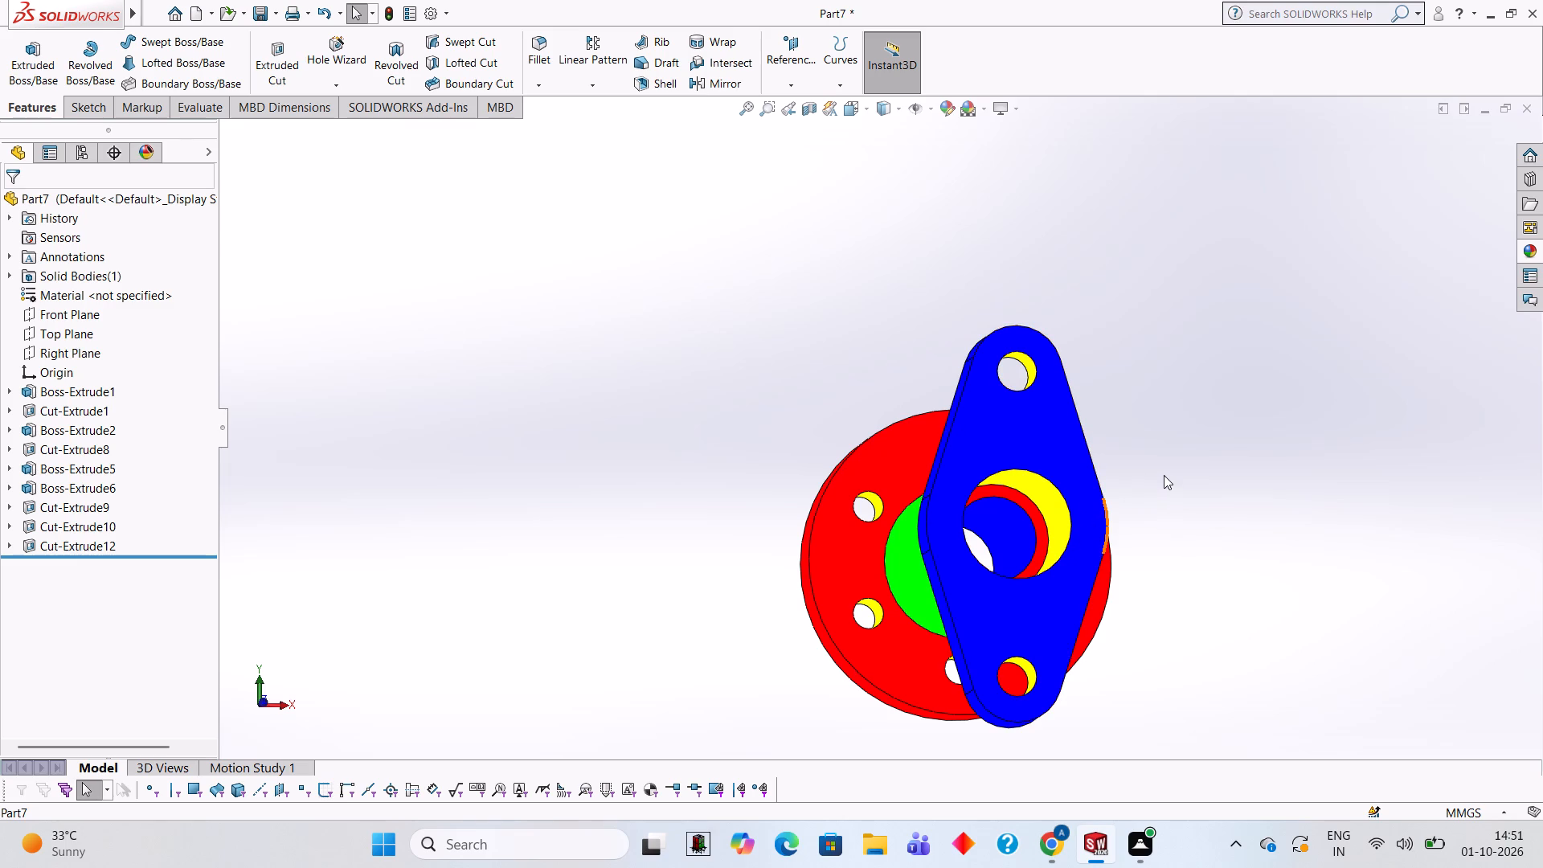
pyautogui.moveTo(1164, 466); pyautogui.dragTo(1173, 351, button='middle')
pyautogui.scroll(1, 1173, 356)
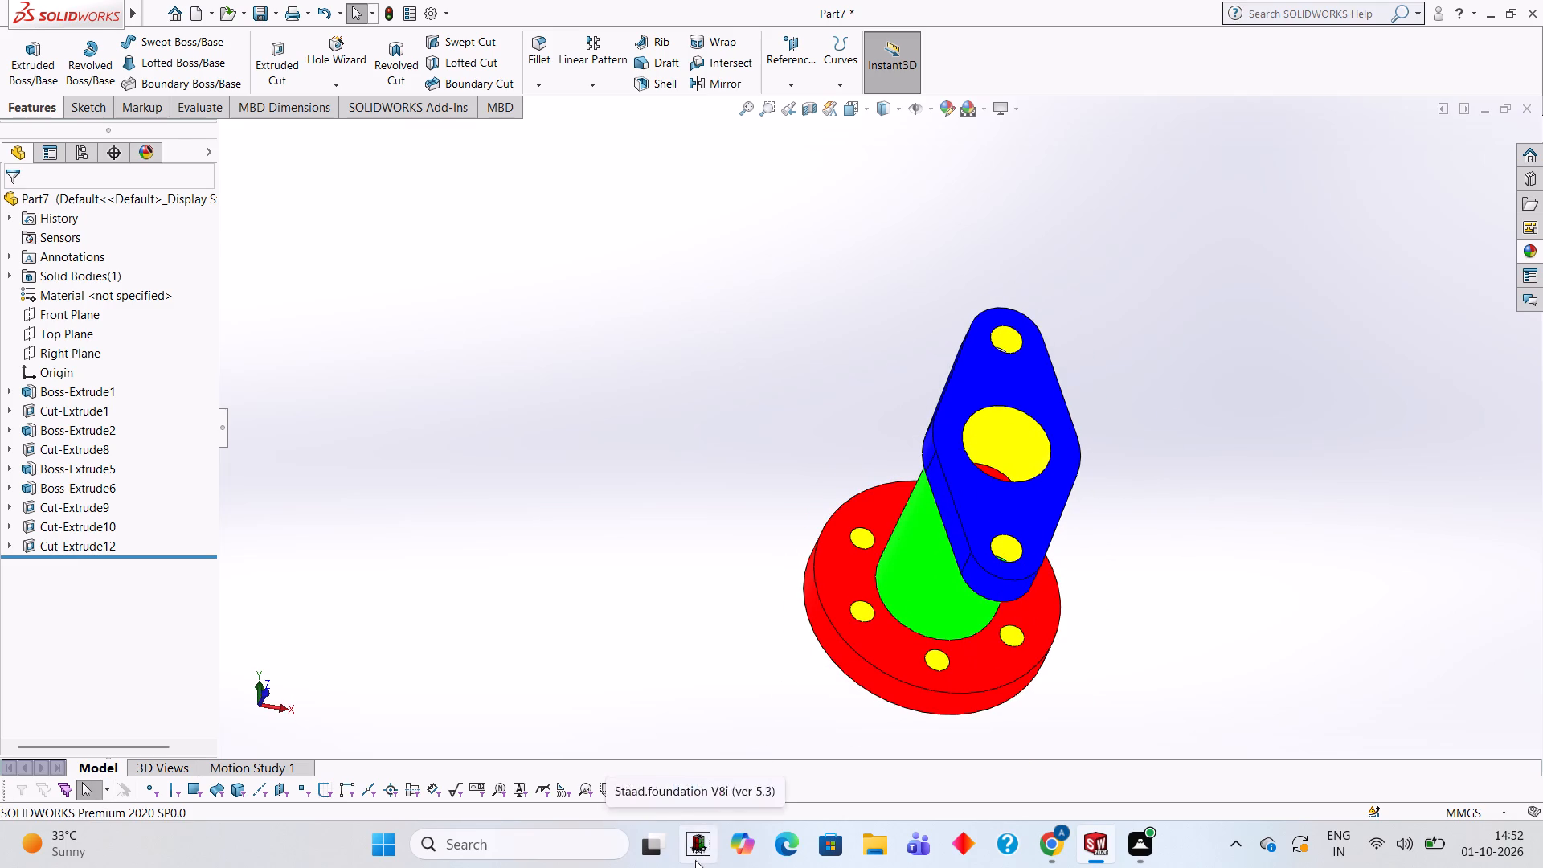
pyautogui.moveTo(983, 413); pyautogui.dragTo(1073, 445, button='middle')
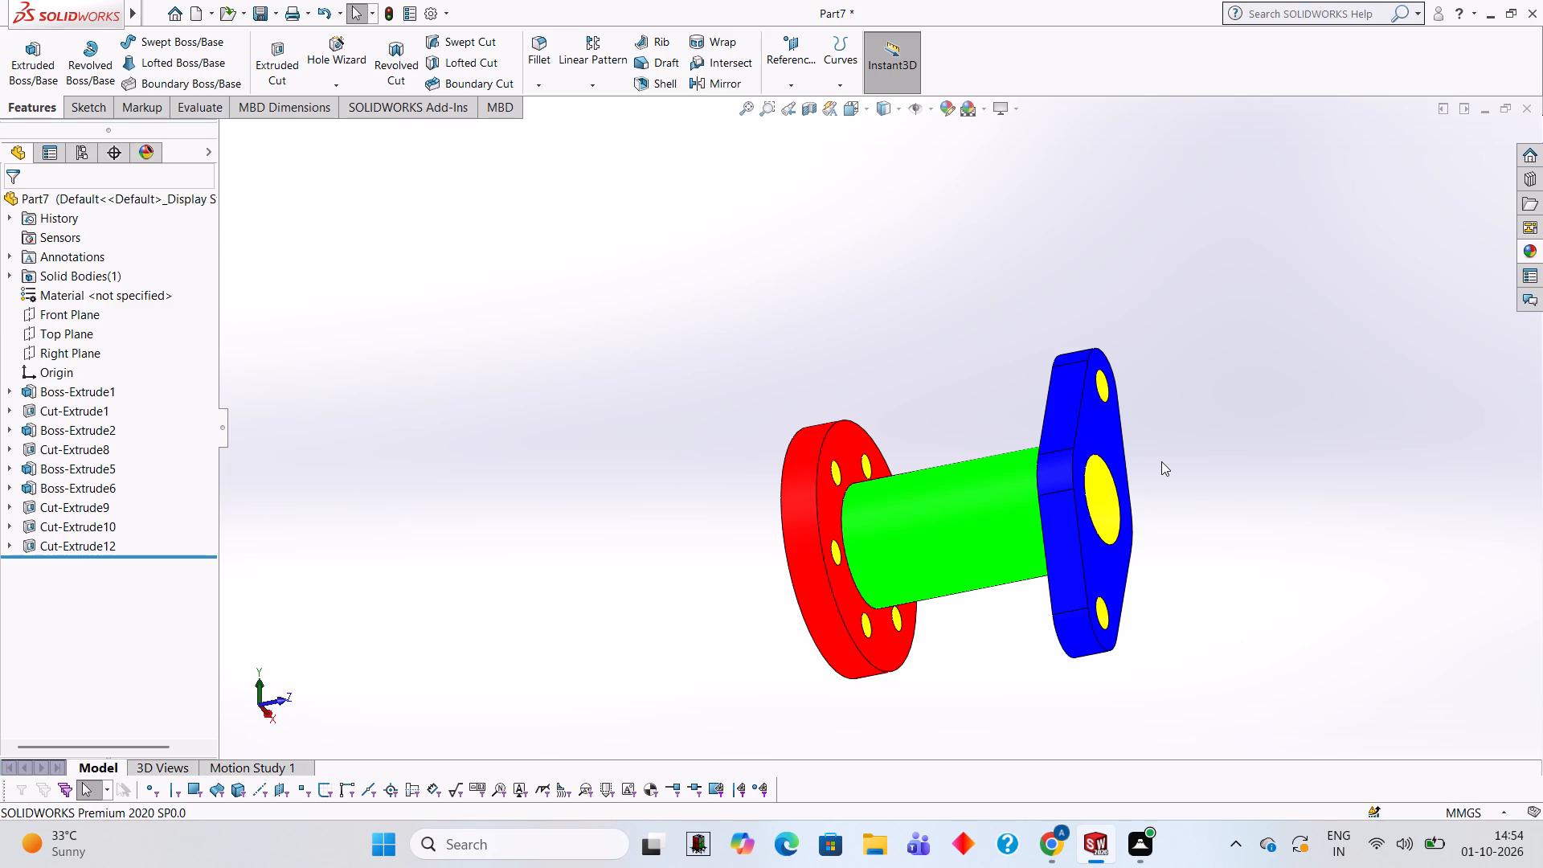
pyautogui.moveTo(1230, 403); pyautogui.dragTo(1230, 403, button='middle')
pyautogui.moveTo(1230, 403); pyautogui.dragTo(1164, 424, button='middle')
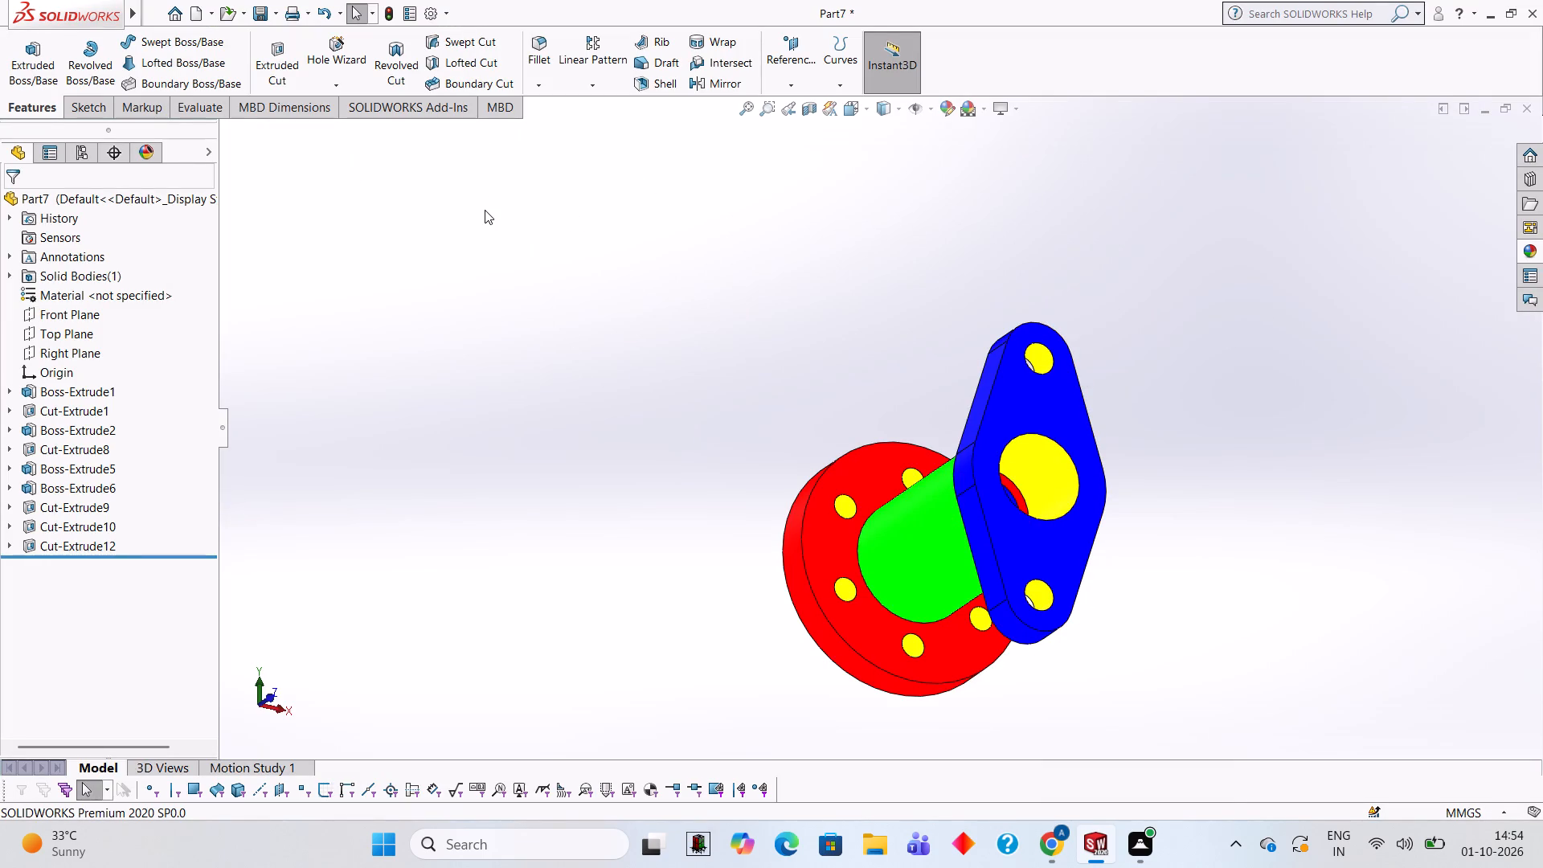
# Save the part in the Documents folder as a SOLIDWORKS Part named FLANGE SPOOL.
pyautogui.hotkey('ctrl', 's')
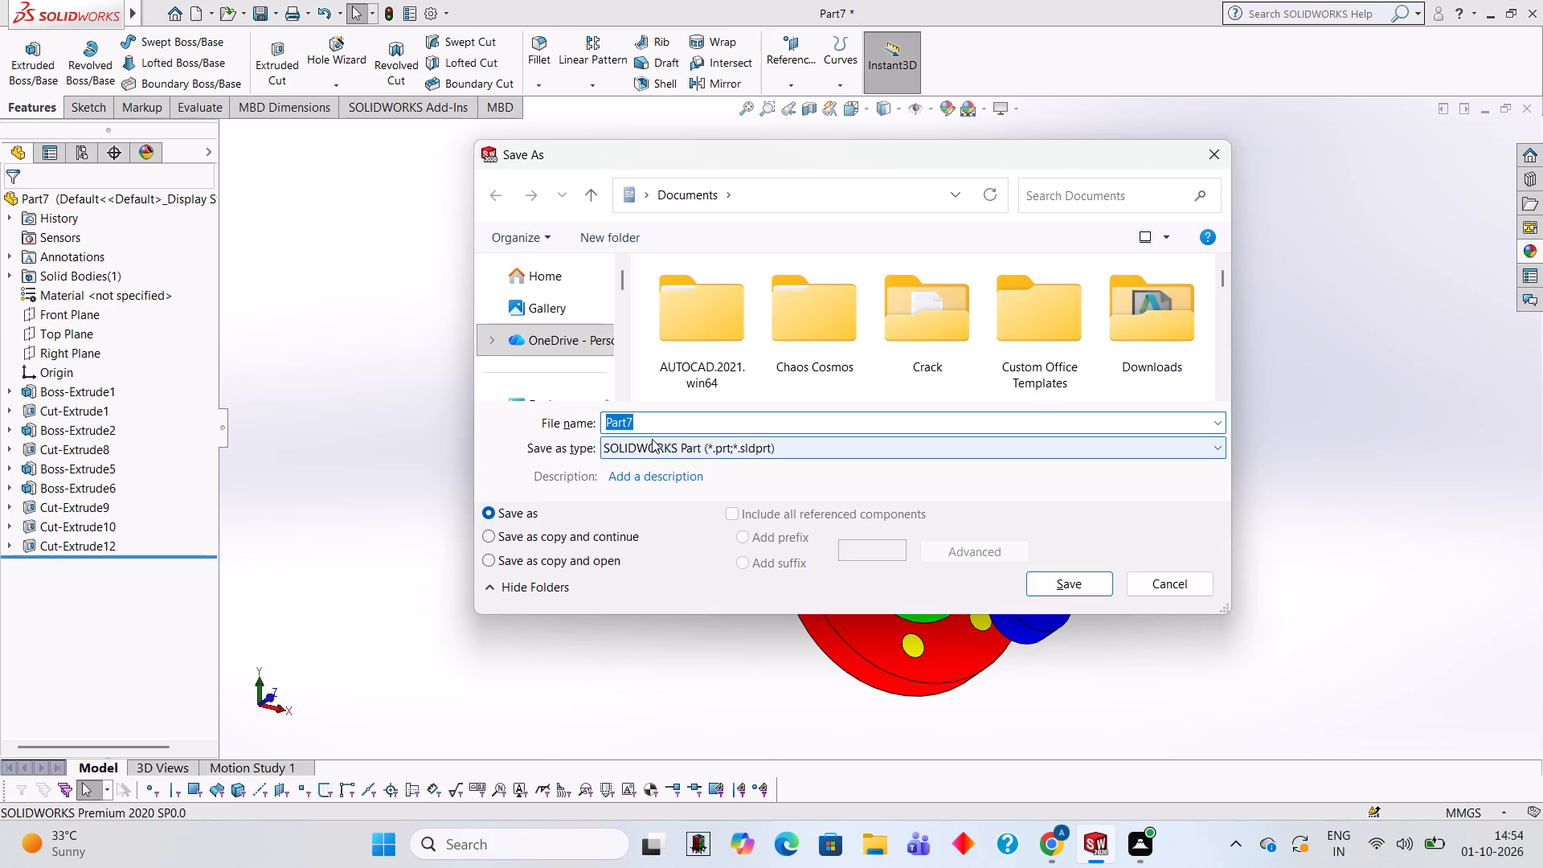
pyautogui.press('f')
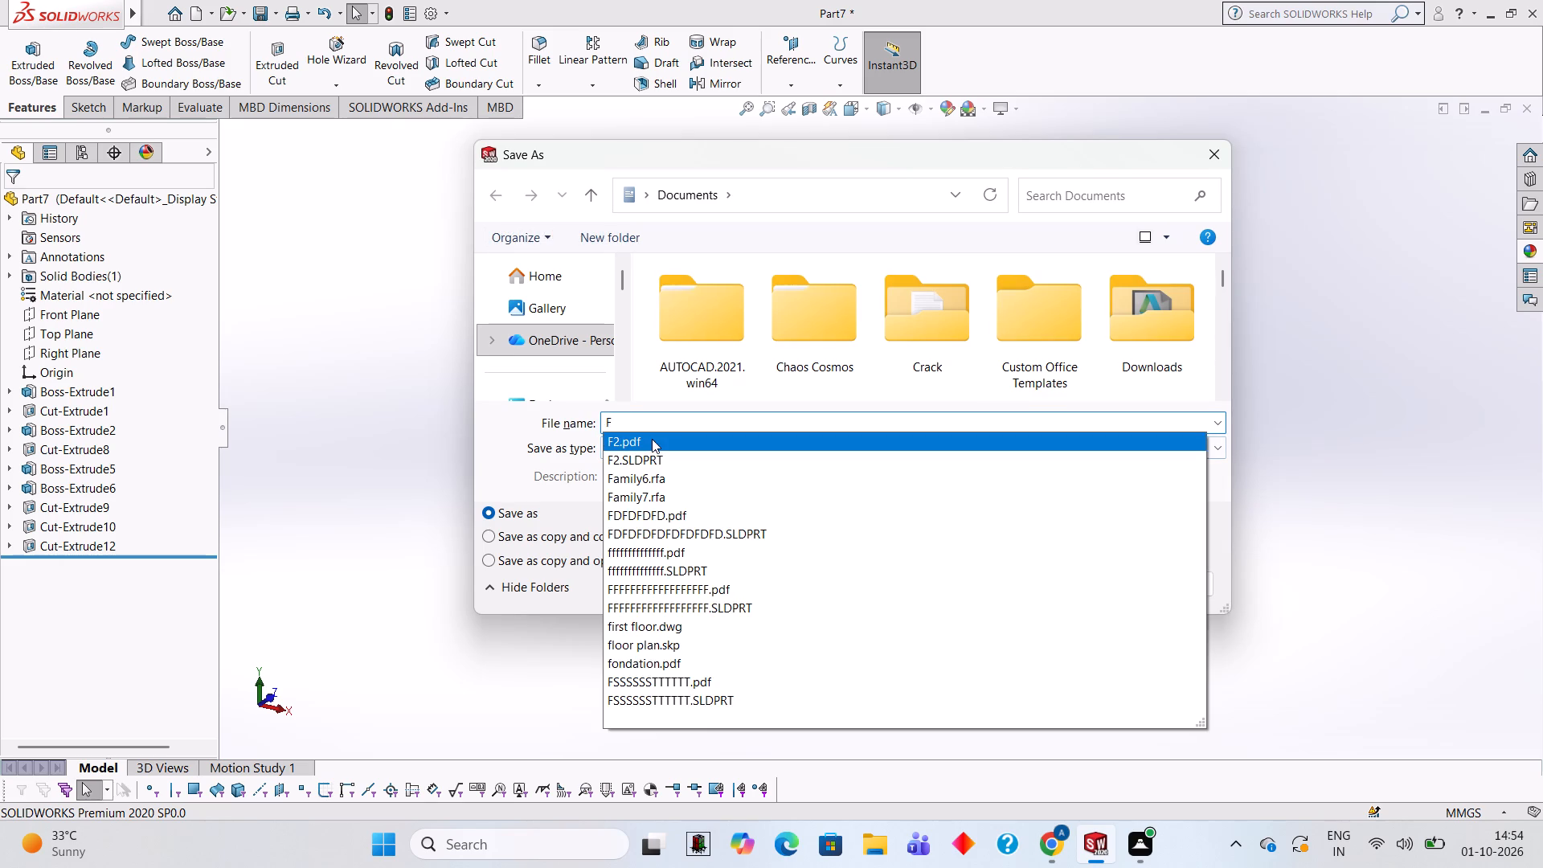
pyautogui.write('LA')
pyautogui.press('b')
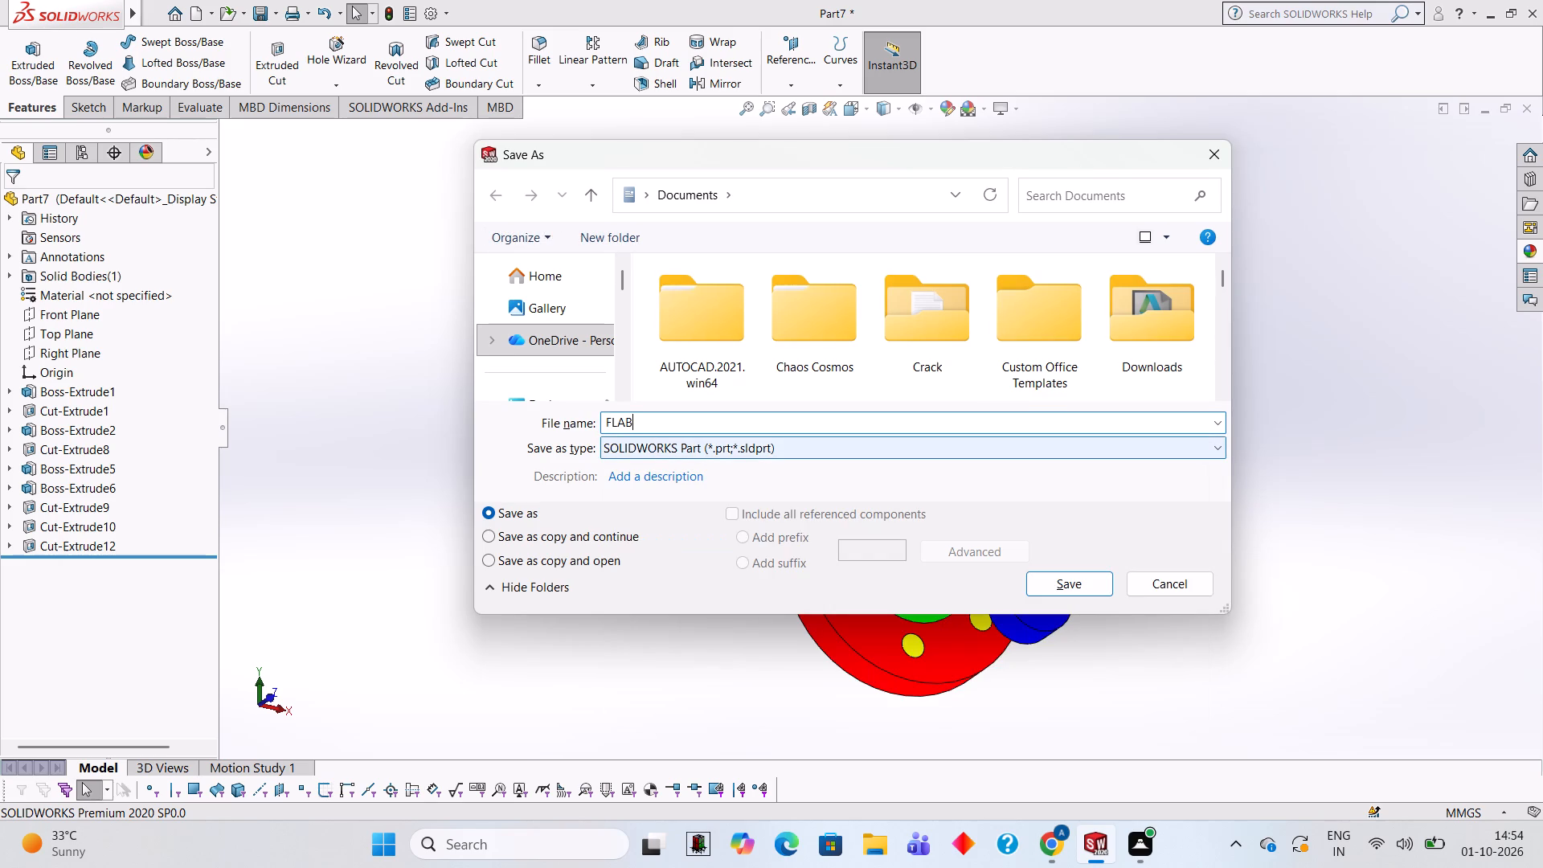
pyautogui.press('BackSpace')
pyautogui.write('NH')
pyautogui.press('BackSpace')
pyautogui.write('GE S')
pyautogui.write('POOL')
pyautogui.press('space')
pyautogui.click(1080, 593)
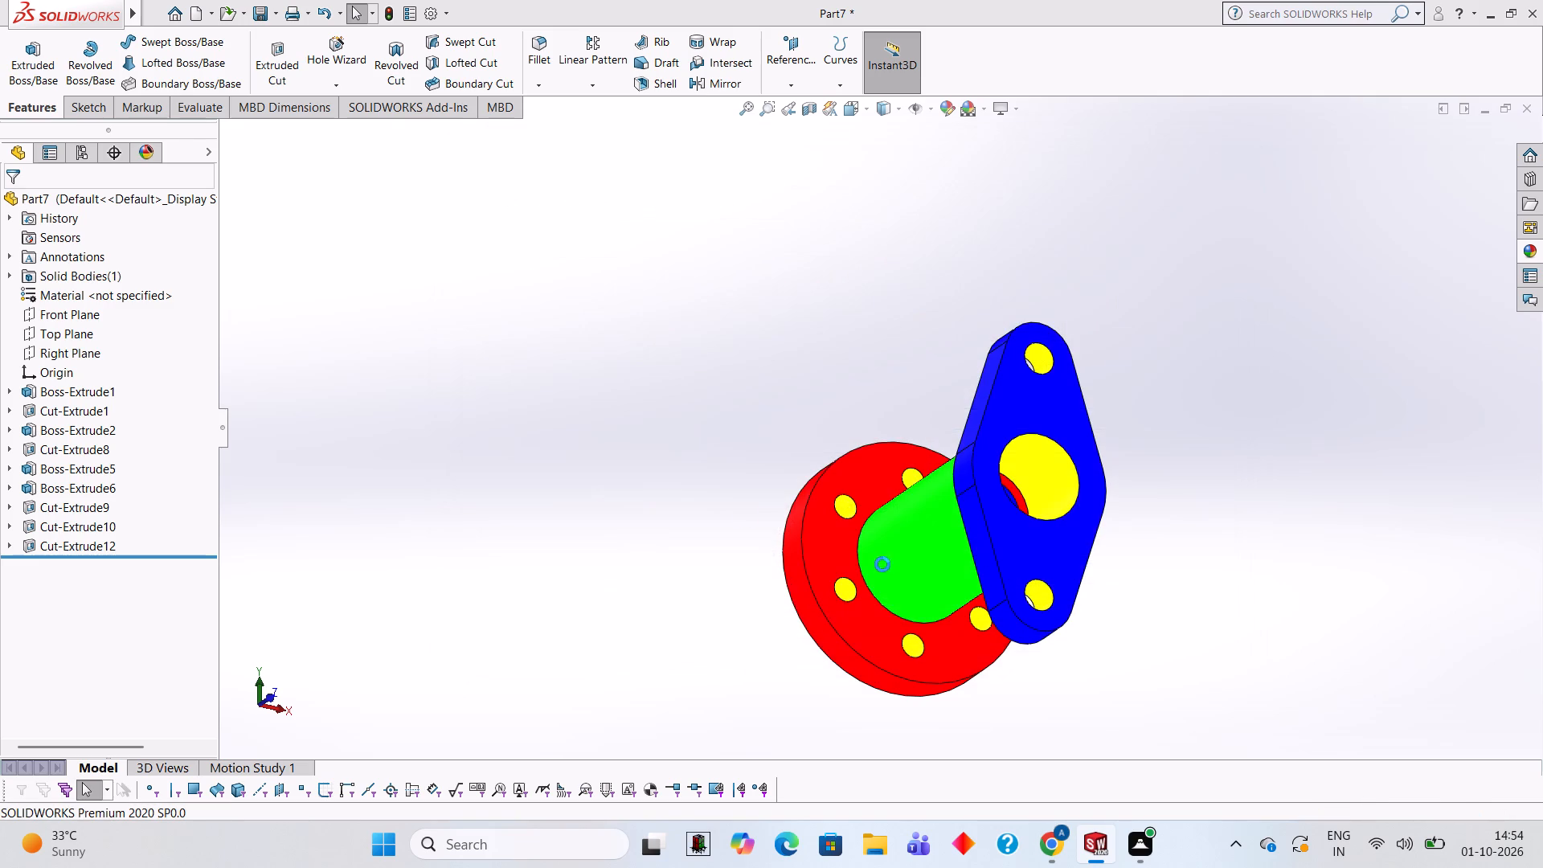
# Save the model in the Documents folder as an Adobe PDF named FLANGE SPOOL.
pyautogui.click(280, 10)
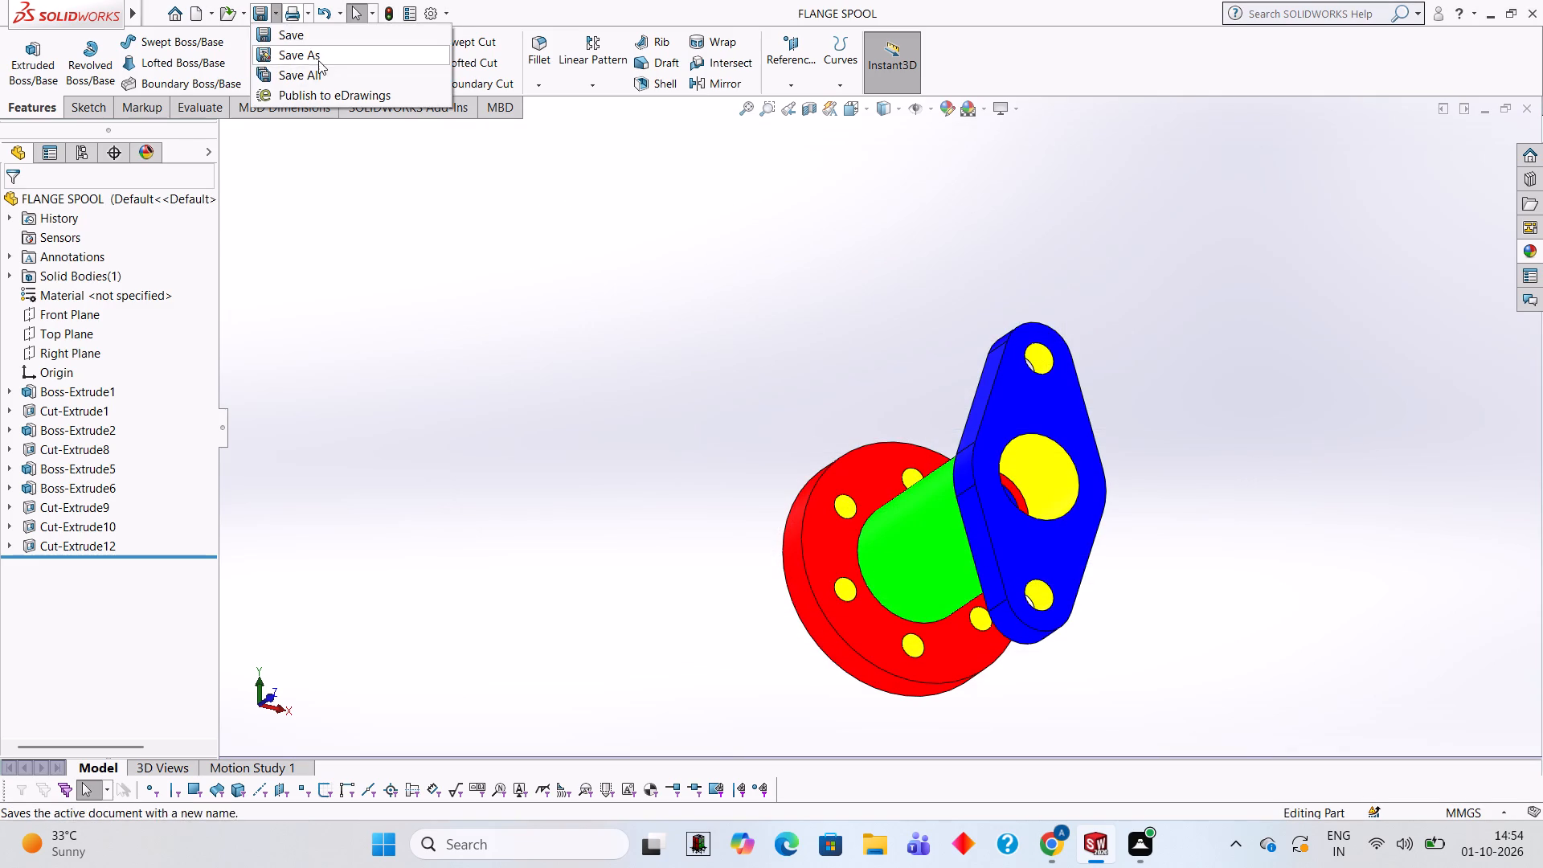
pyautogui.click(318, 60)
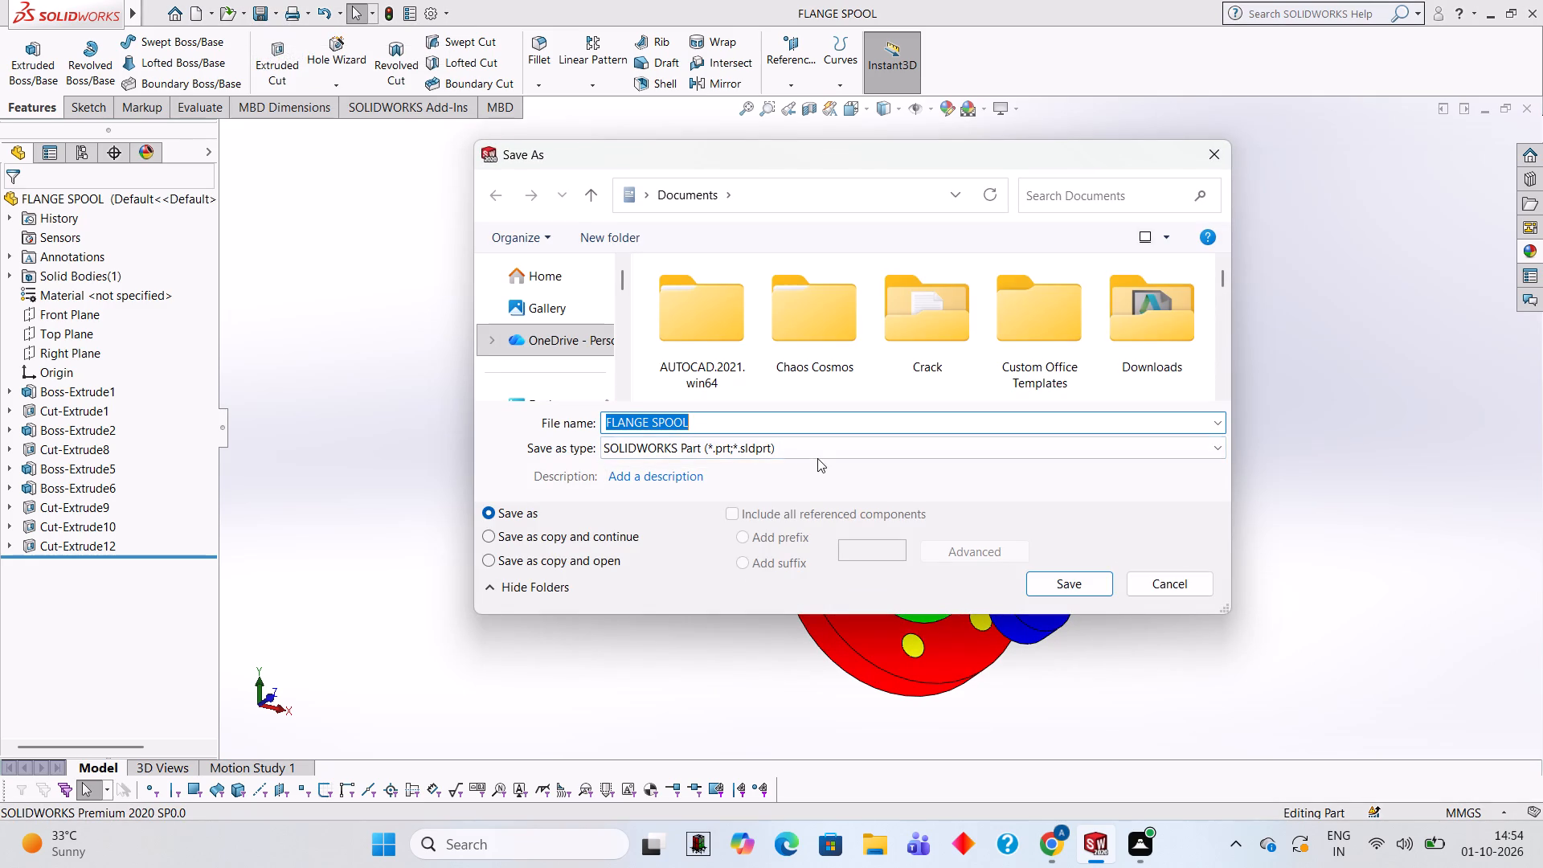
pyautogui.click(817, 455)
pyautogui.click(776, 117)
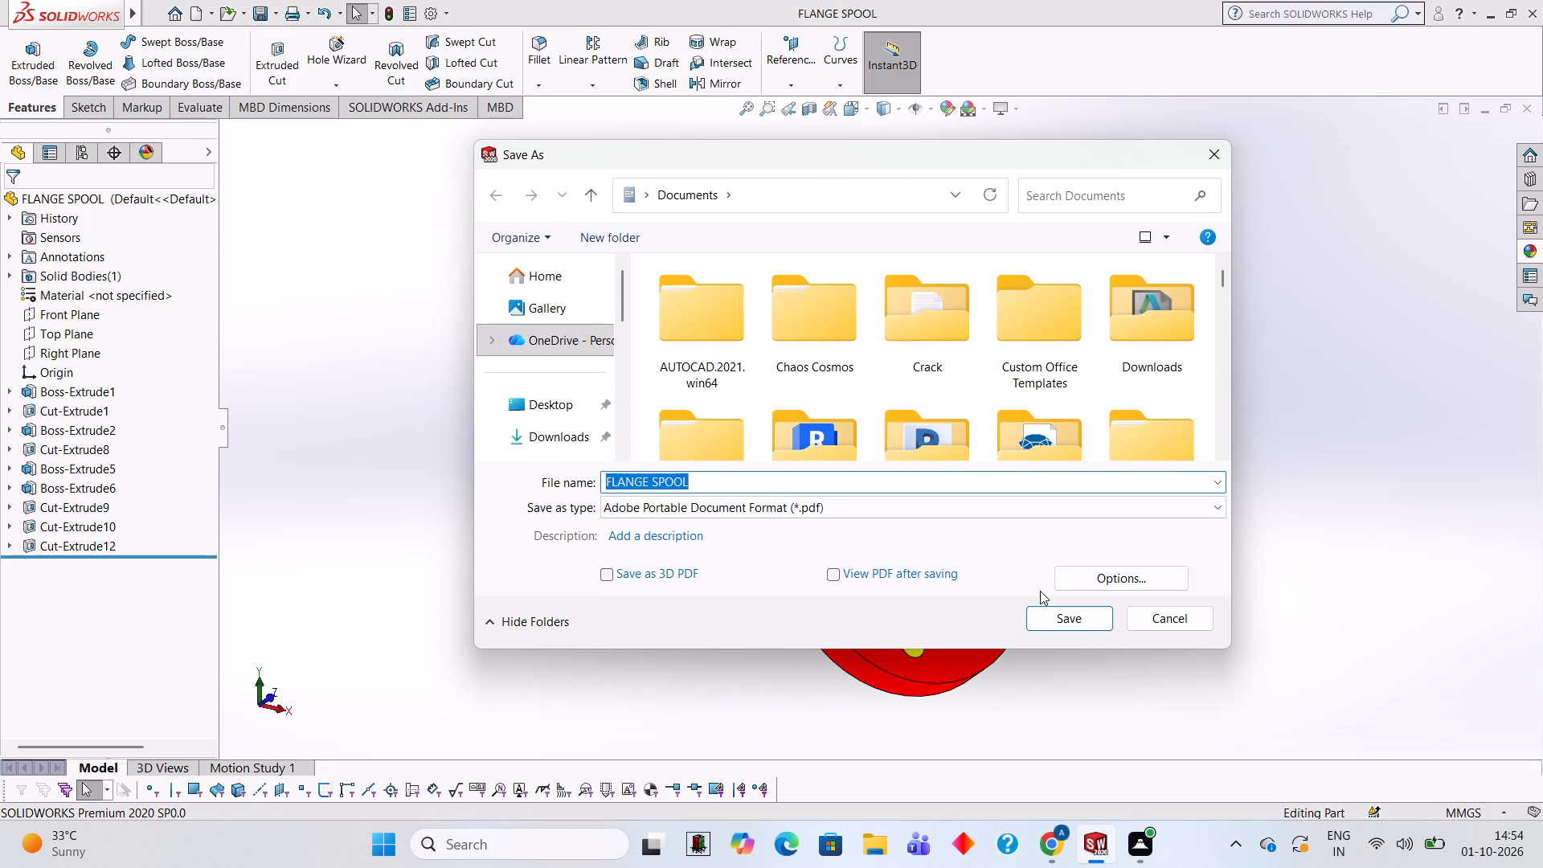
pyautogui.click(1073, 615)
pyautogui.scroll(-4, 1033, 443)
pyautogui.scroll(2, 1106, 472)
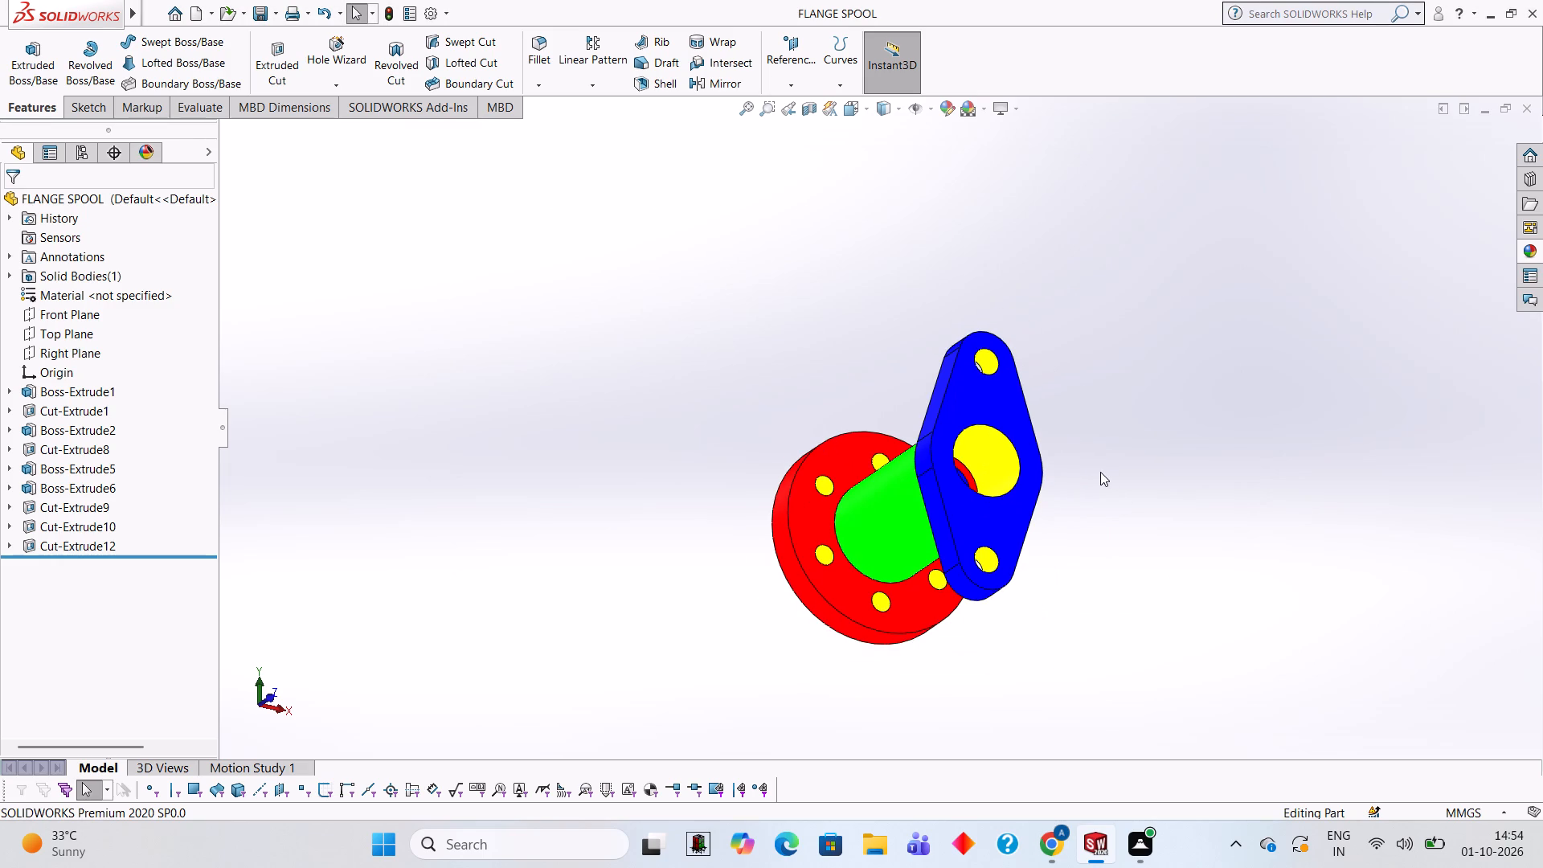